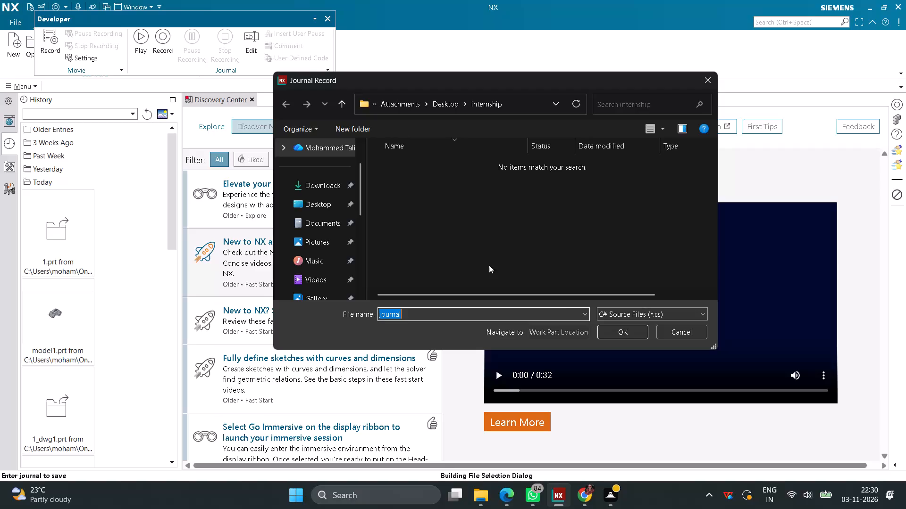
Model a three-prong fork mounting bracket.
Start recording a journal as a C# source file named journal in the internship folder.
left_click(614, 335)
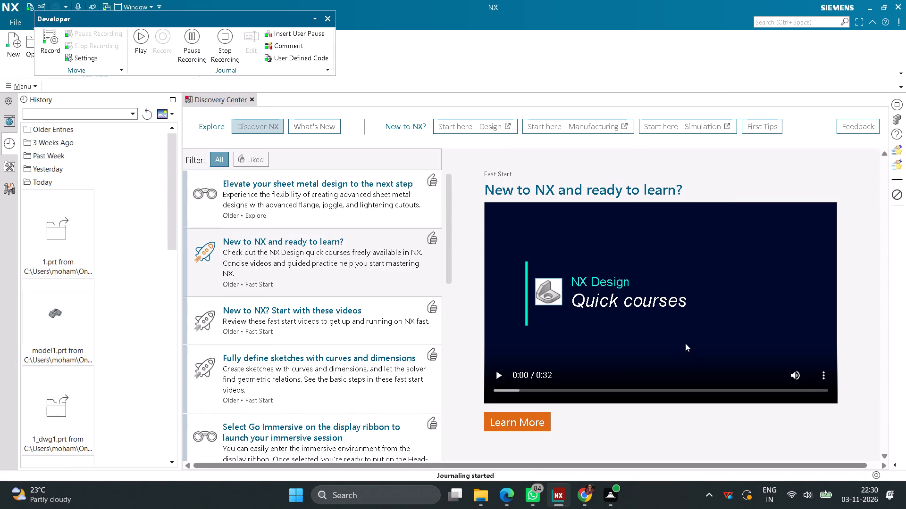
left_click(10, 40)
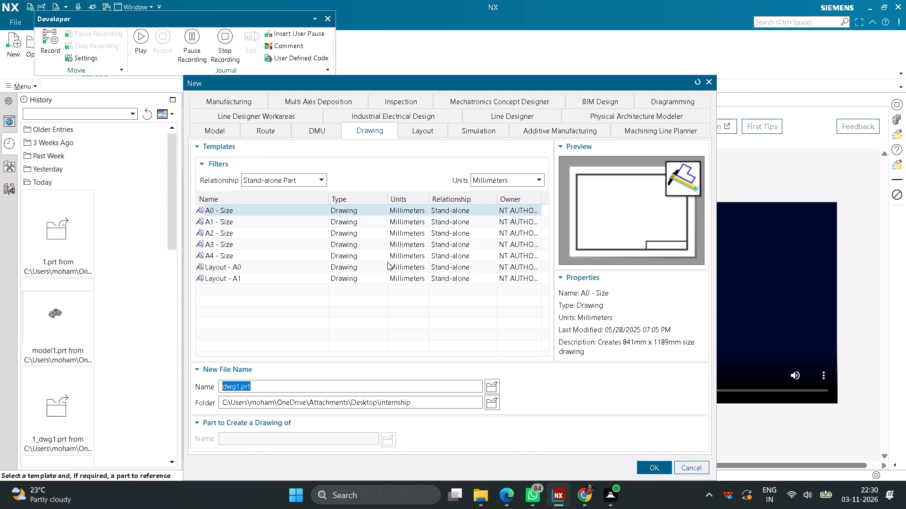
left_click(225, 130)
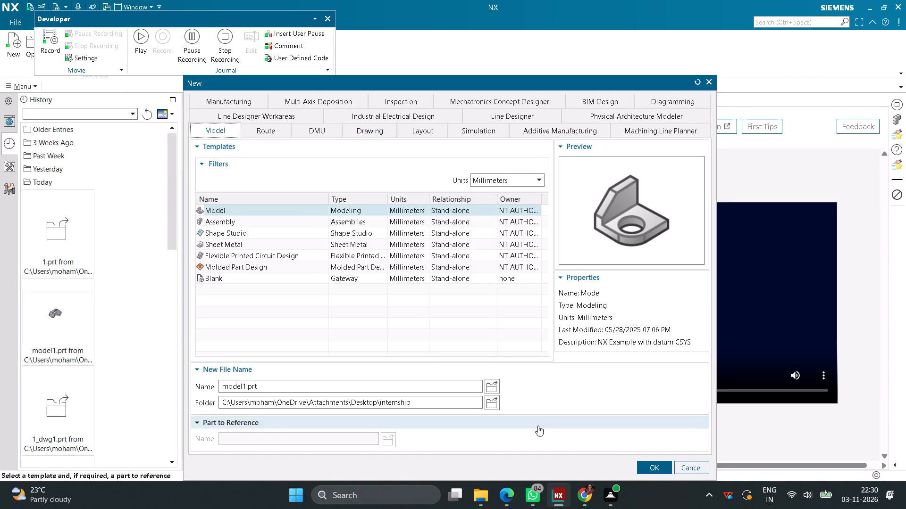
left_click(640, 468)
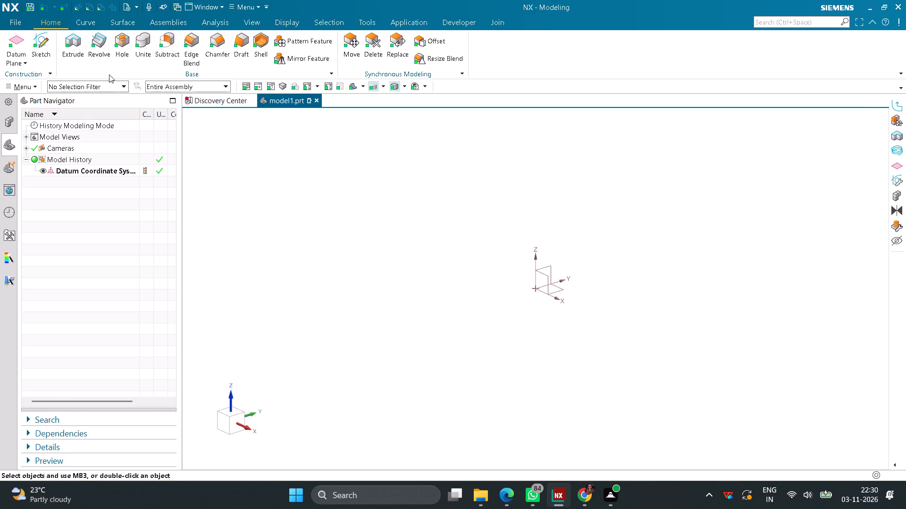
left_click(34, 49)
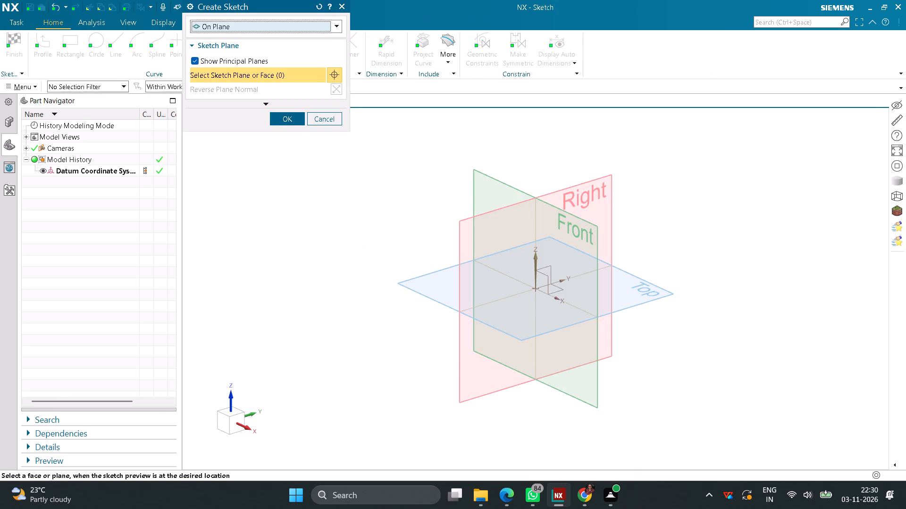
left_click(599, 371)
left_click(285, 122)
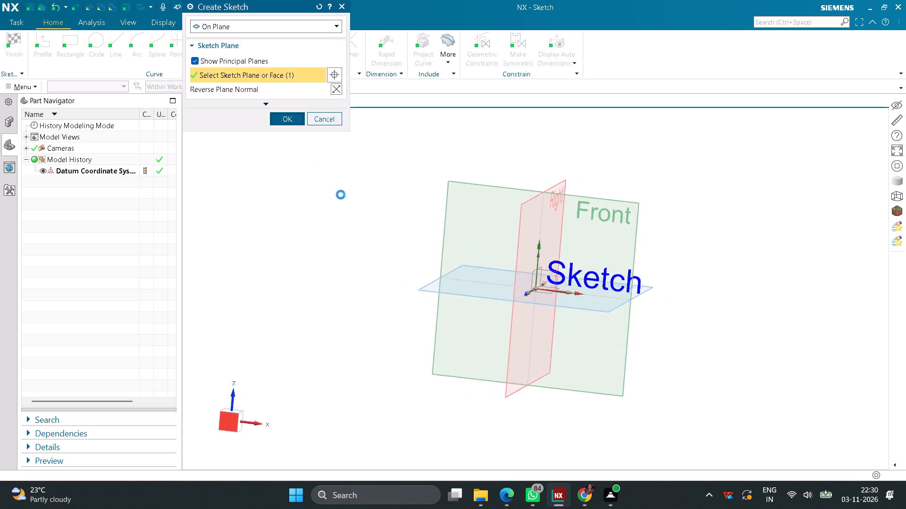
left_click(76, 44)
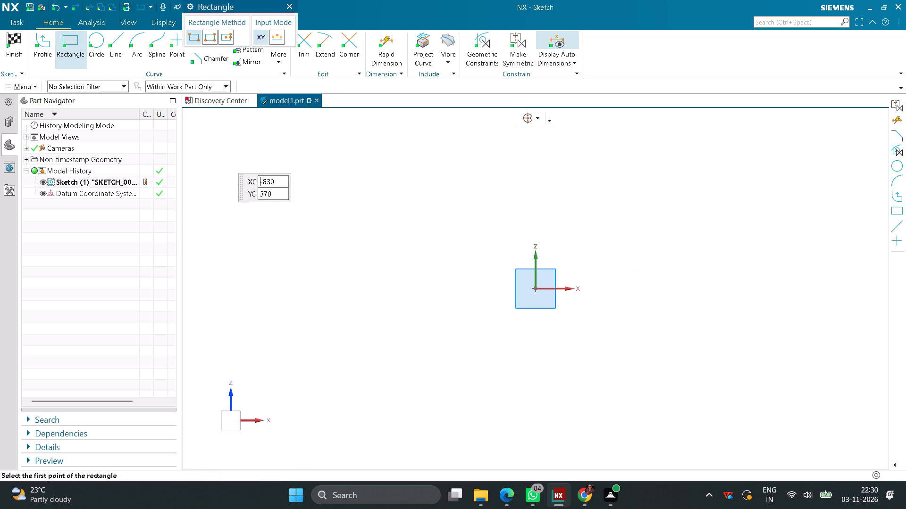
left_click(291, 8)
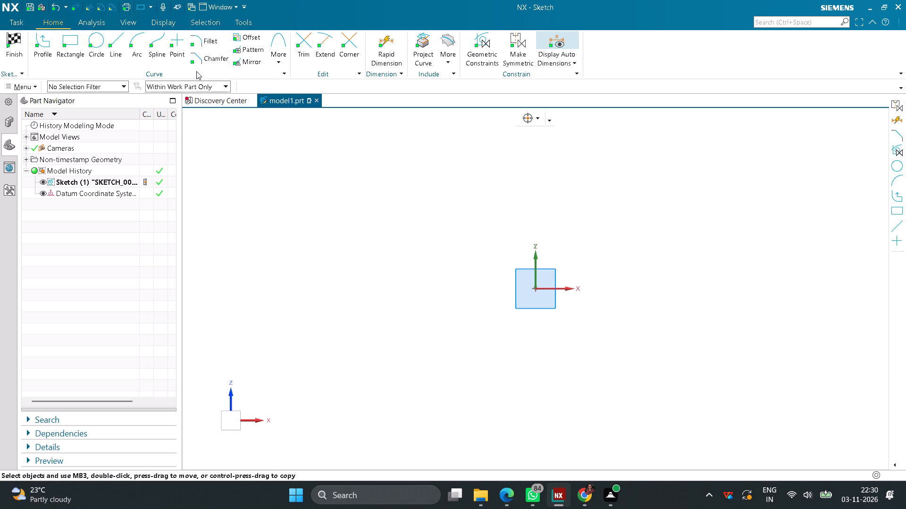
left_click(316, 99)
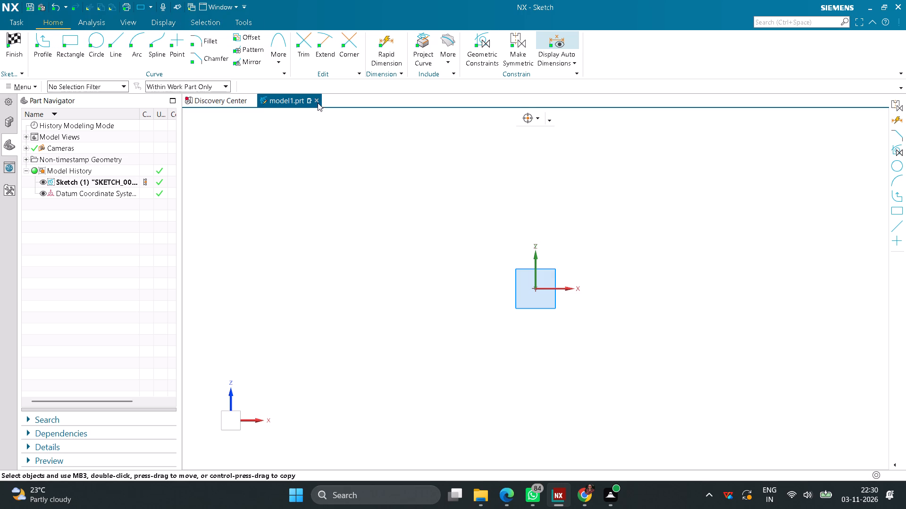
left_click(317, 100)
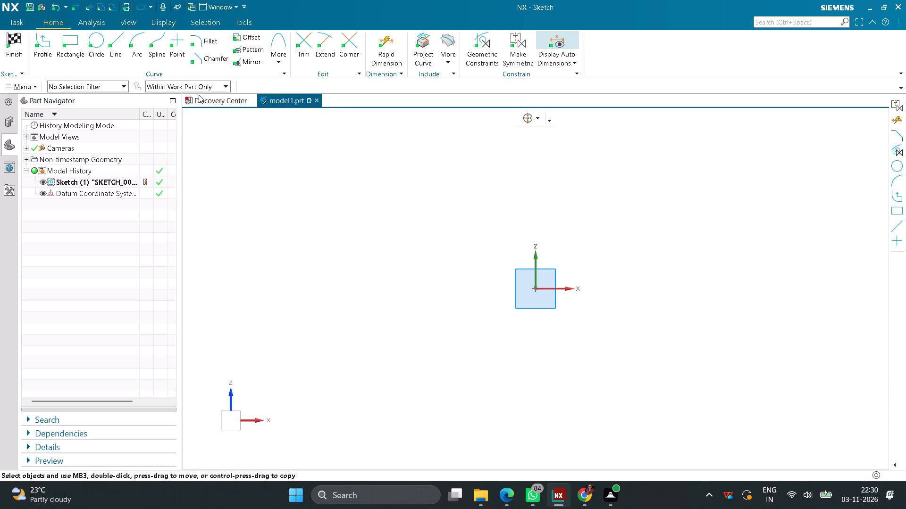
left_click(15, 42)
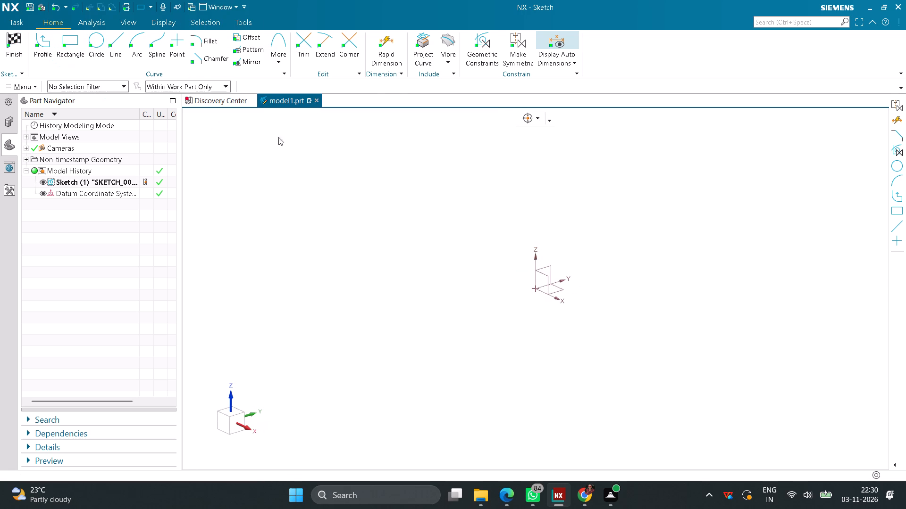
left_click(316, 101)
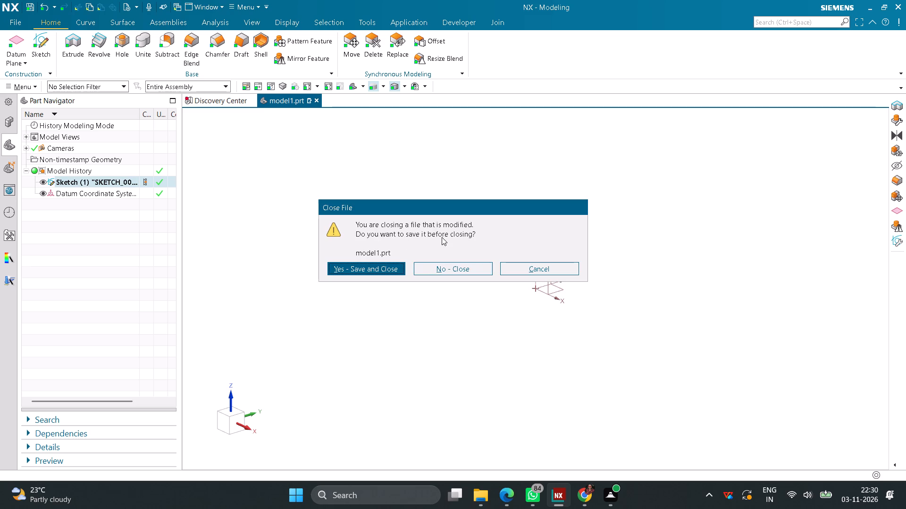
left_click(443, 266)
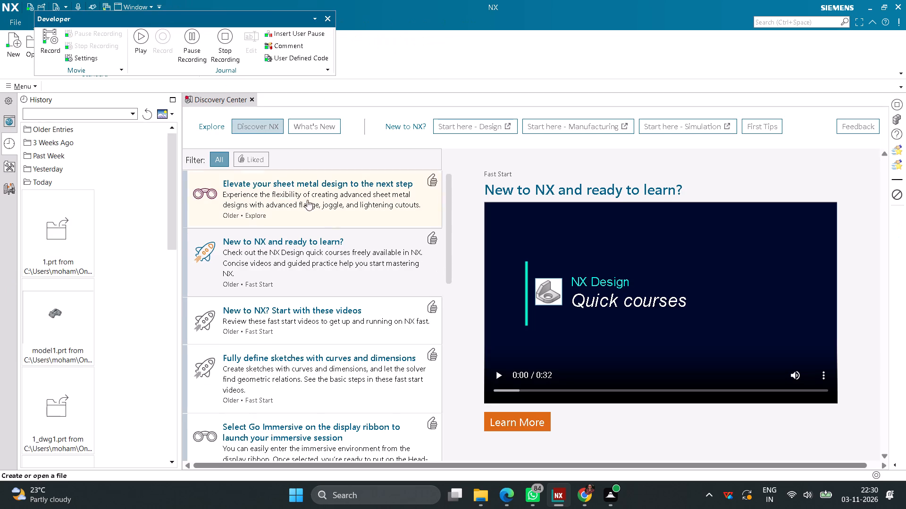
Create a new part from the Model template with units set to inches, keeping the name model1.prt.
left_click(17, 44)
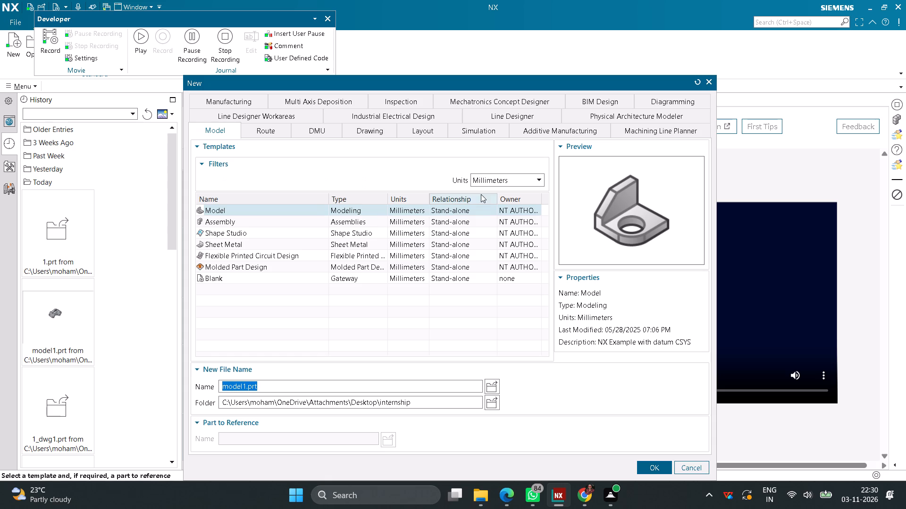
left_click(515, 181)
left_click(497, 199)
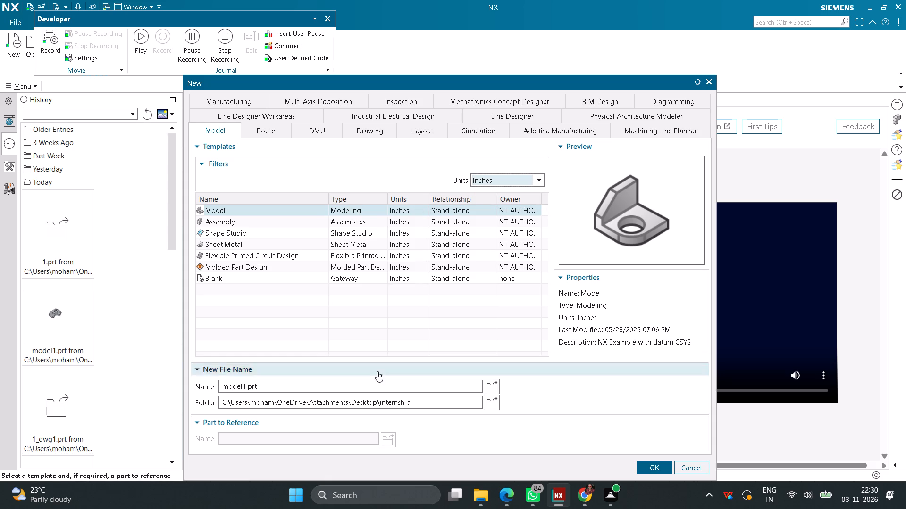
left_click(641, 469)
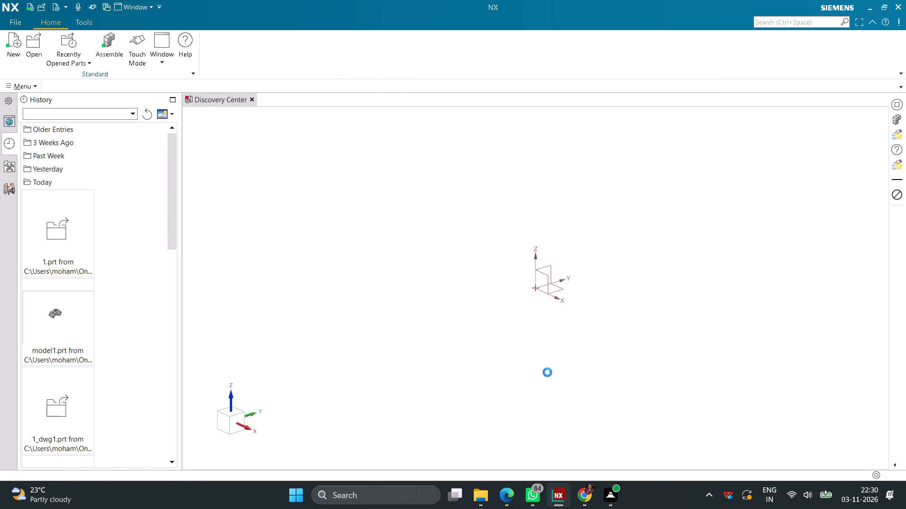
Create a sketch on the Front principal plane.
left_click(45, 49)
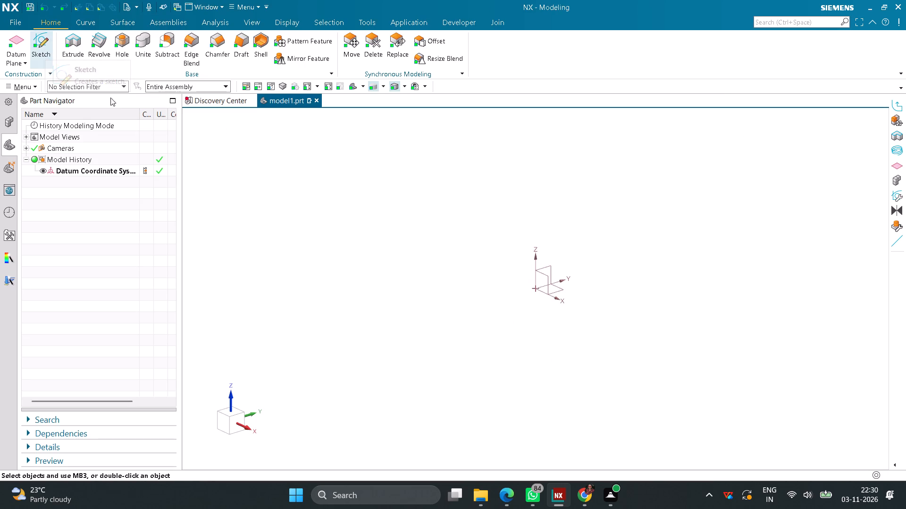
left_click(596, 358)
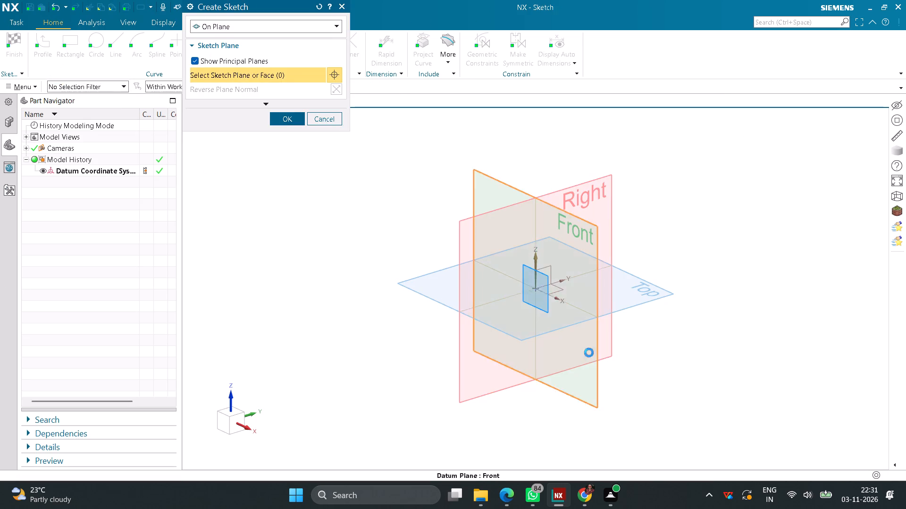
left_click(289, 120)
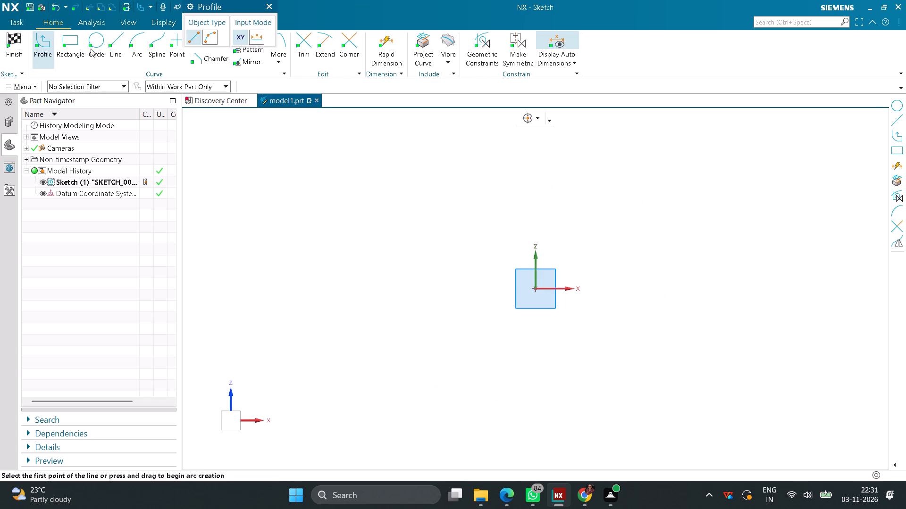
Draw a rectangle from its center at the sketch origin, 2.91 in wide and 3 in high, and finish the sketch.
left_click(71, 42)
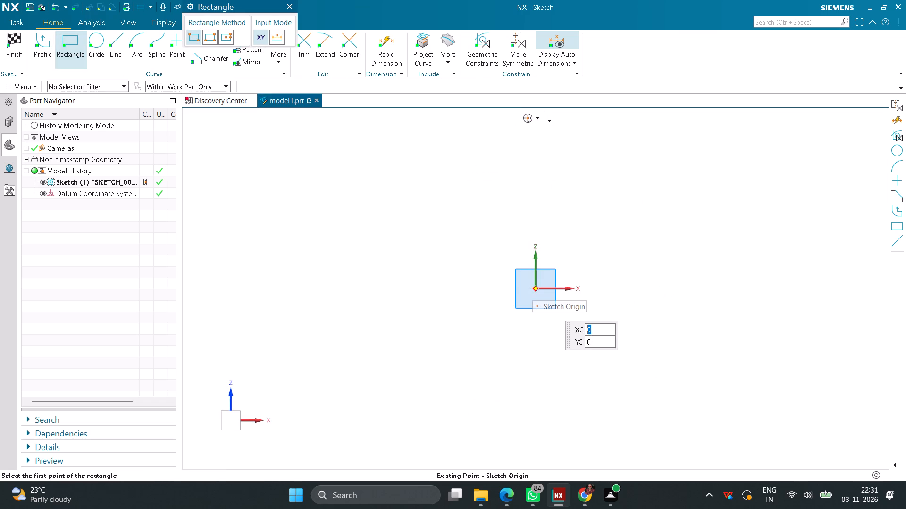
left_click(532, 288)
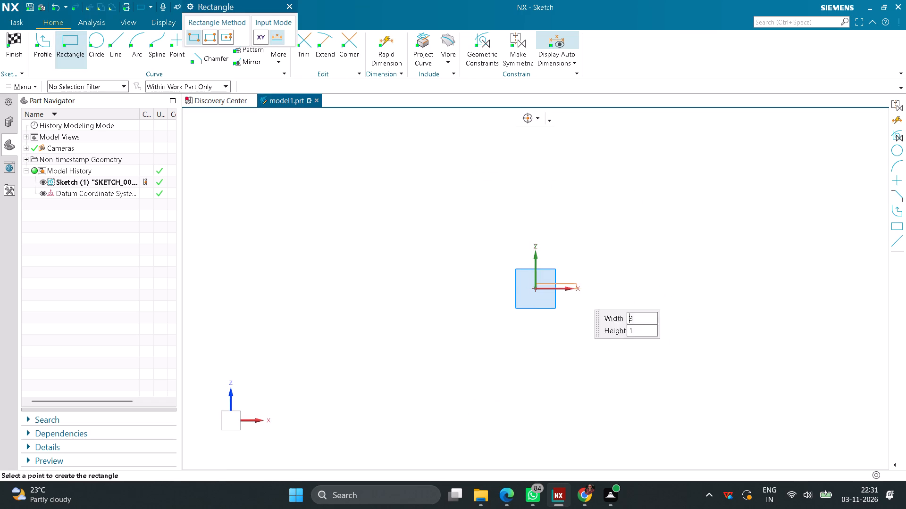
left_click(224, 42)
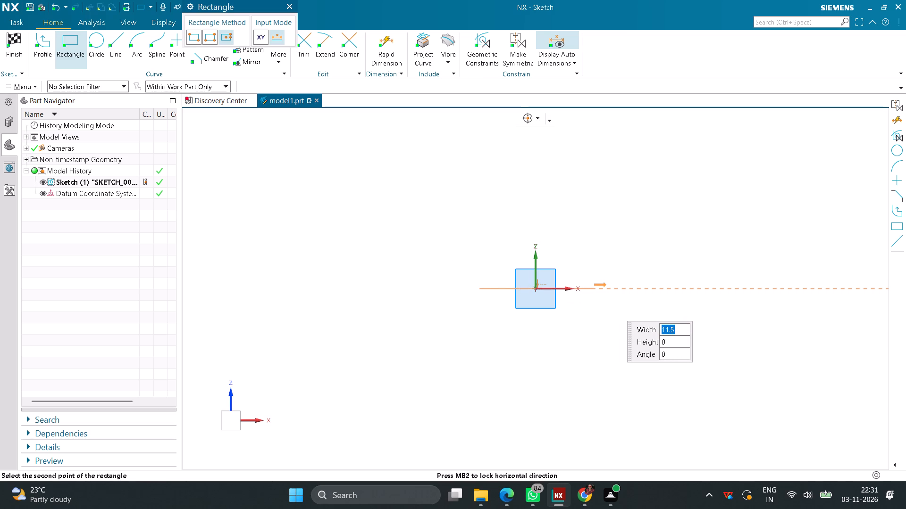
type("2.")
type("91")
key("Return")
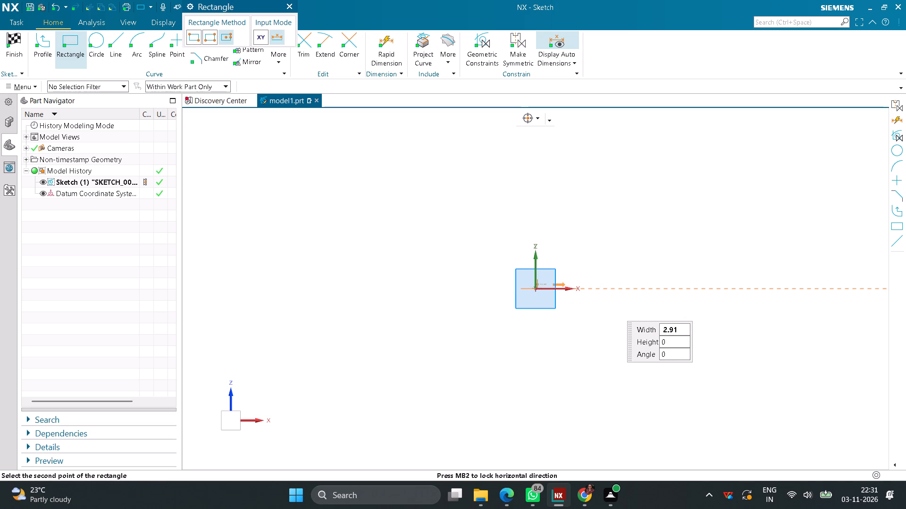
left_click(594, 288)
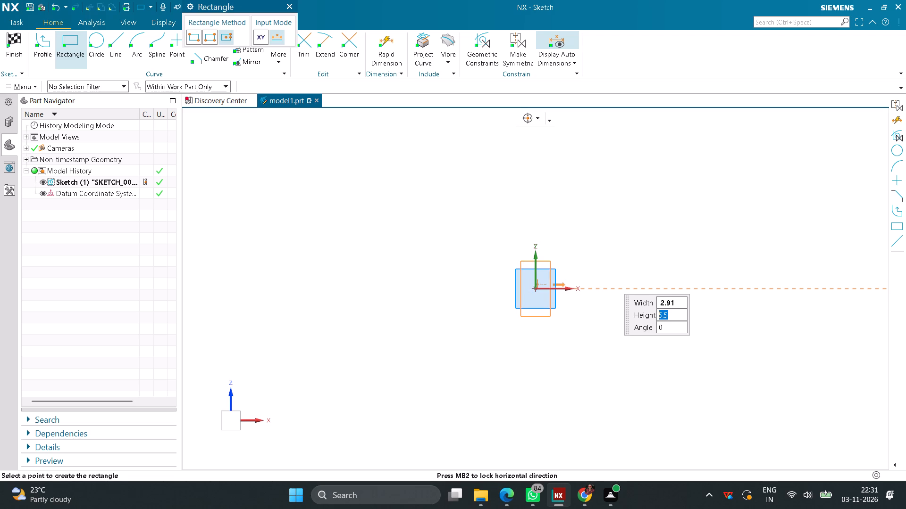
key("3")
key("Return")
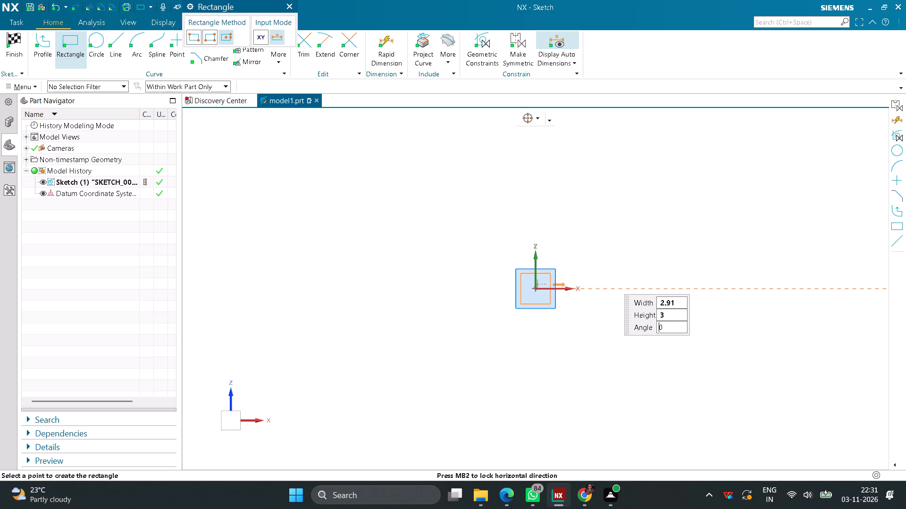
left_click(591, 261)
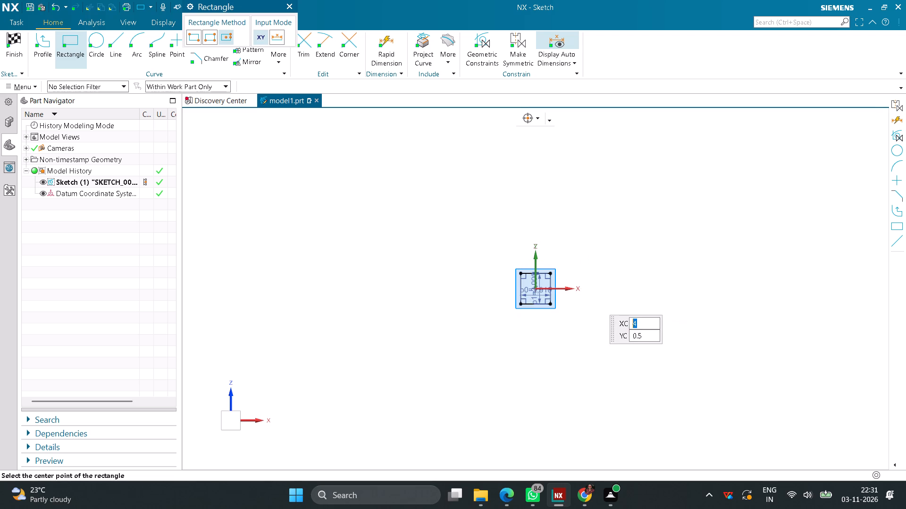
middle_click(592, 268)
scroll(563, 278, "up", 3)
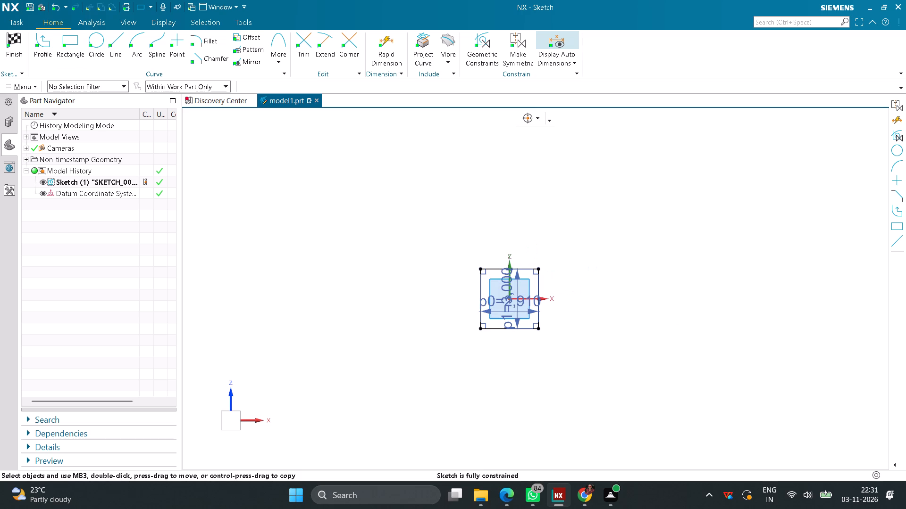
scroll(461, 310, "up", 3)
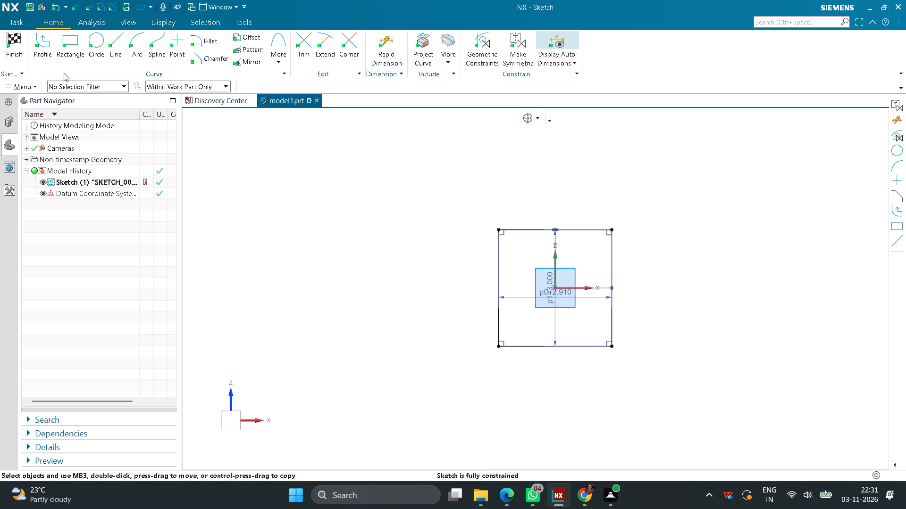
left_click(13, 42)
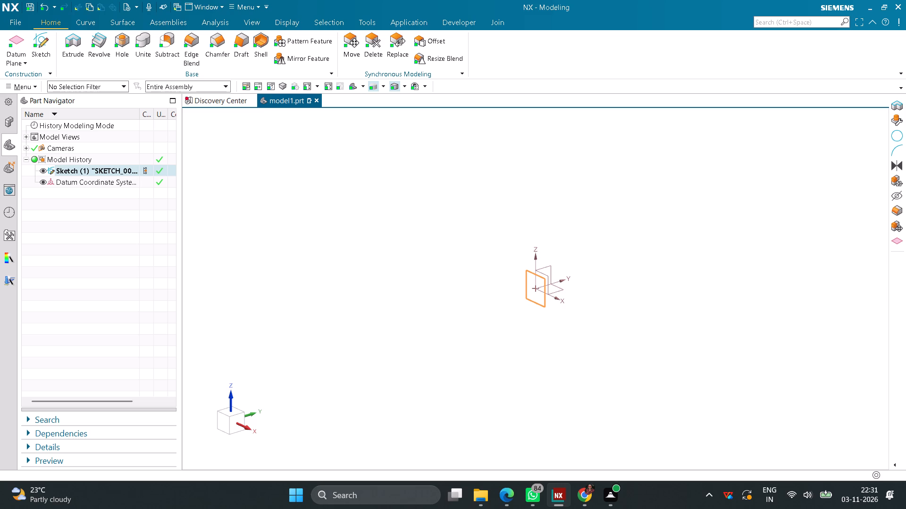
Extrude the rectangle sketch as a solid with a symmetric width of 0.9 in.
left_click(75, 51)
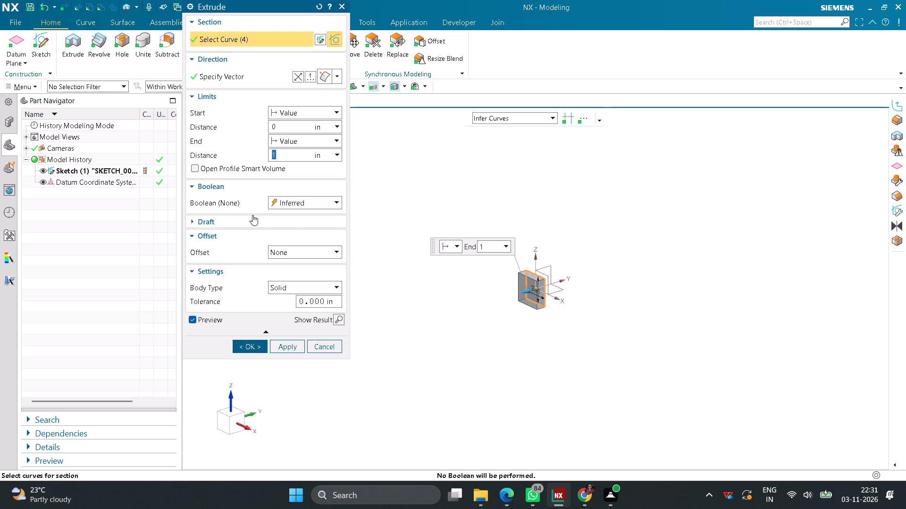
type("0.9")
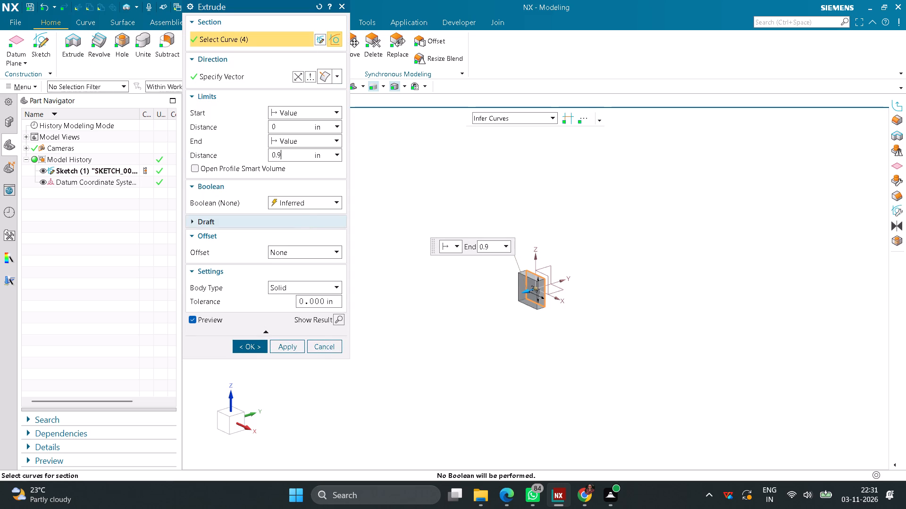
key("Return")
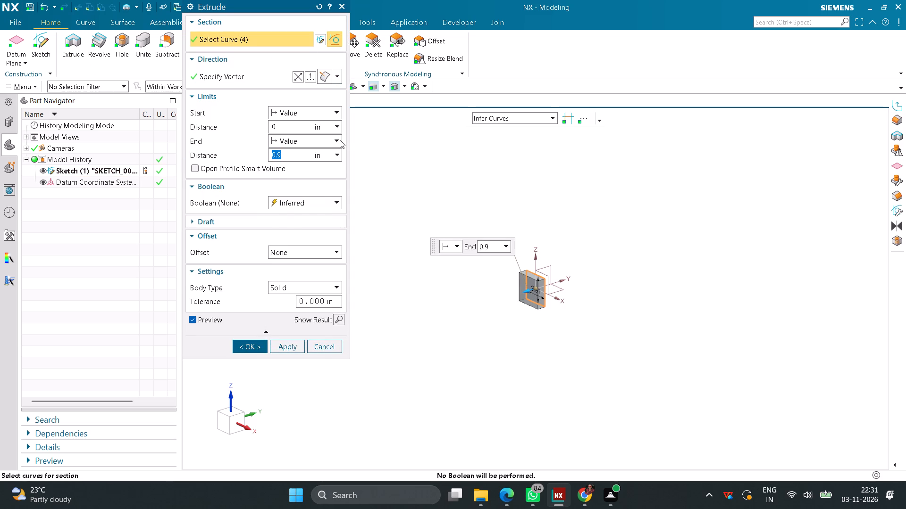
left_click(340, 140)
left_click(312, 173)
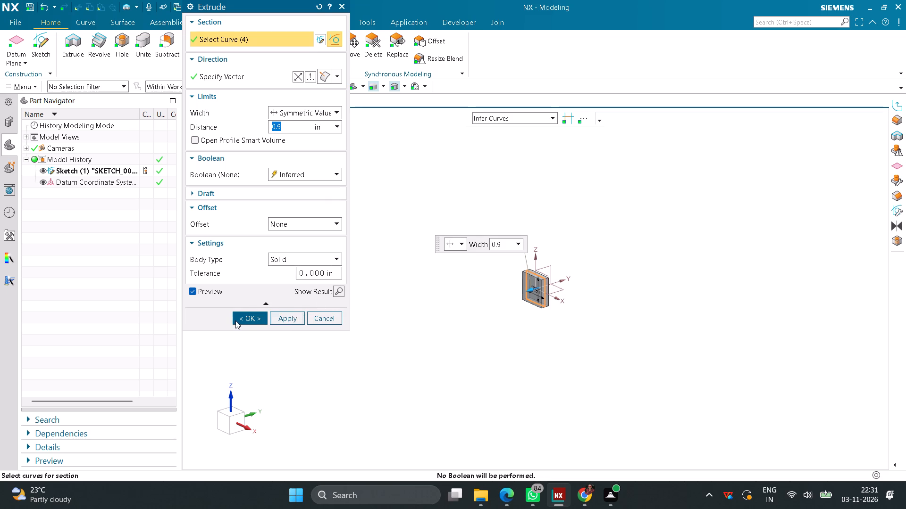
left_click(248, 318)
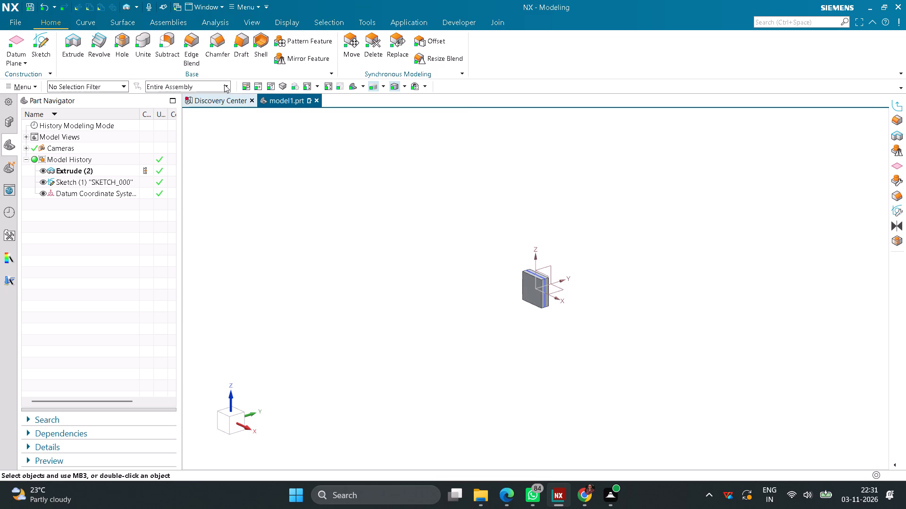
Round the block's bottom edge on the +X side with a 0.25 in radius edge blend.
left_click(196, 43)
middle_click_drag(540, 340, 521, 322)
scroll(551, 314, "up", 4)
left_click(538, 294)
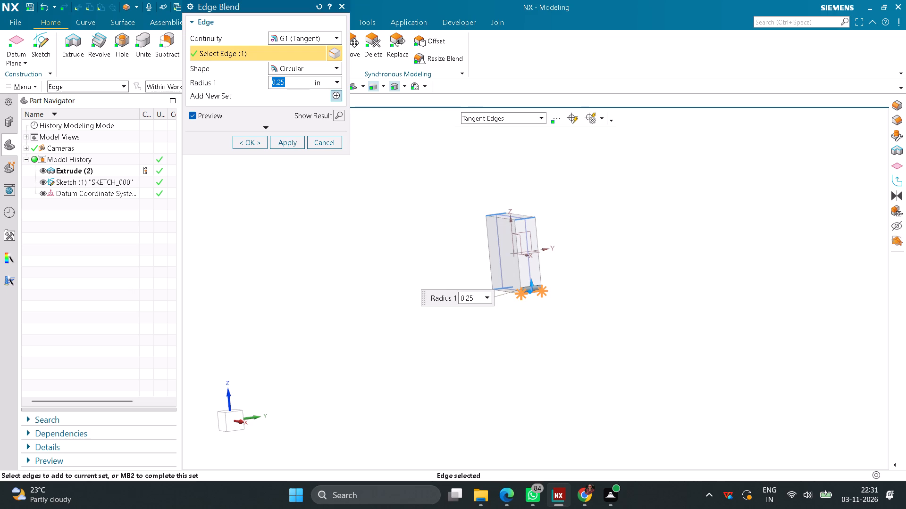
key("Return")
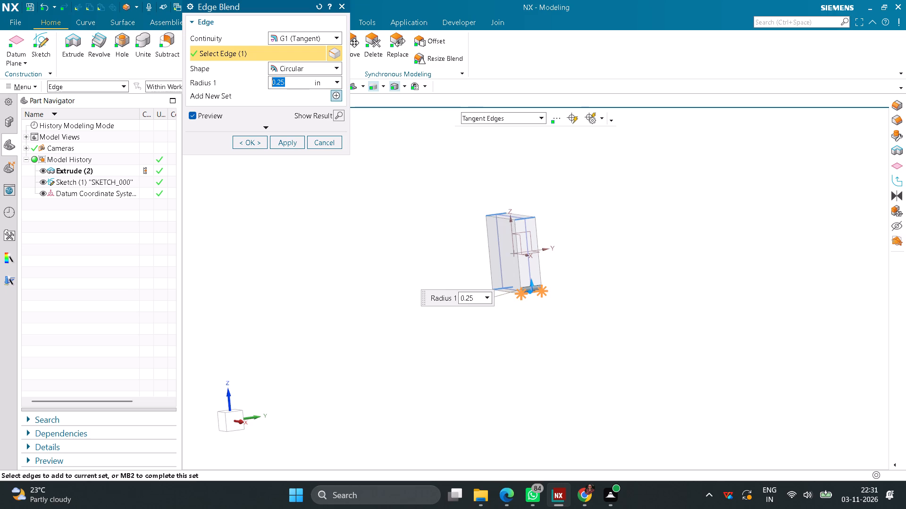
left_click(559, 310)
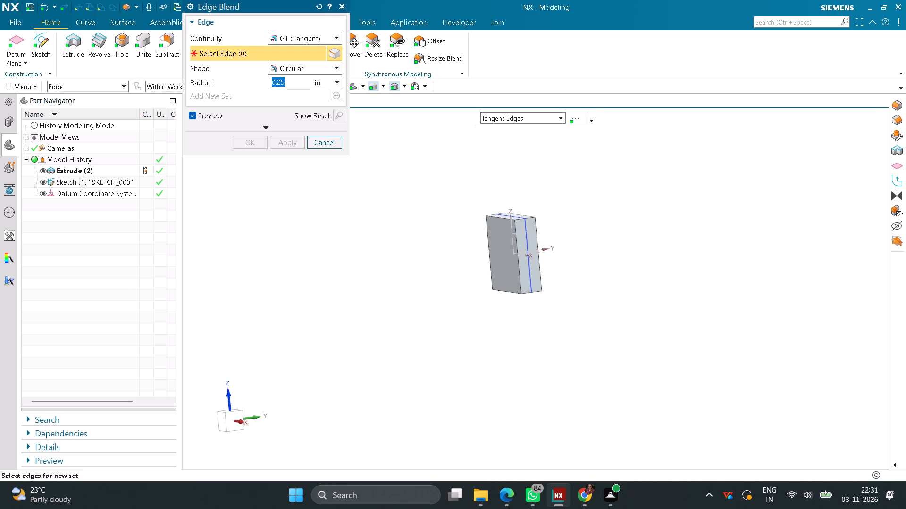
left_click(539, 291)
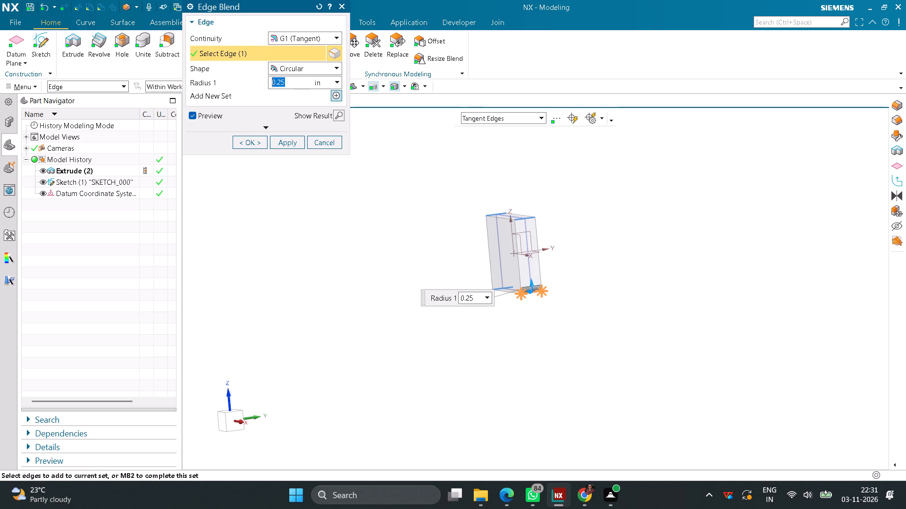
left_click(256, 146)
Round the block's opposite bottom edge, on the -X side, with a 0.25 in radius edge blend.
middle_click_drag(408, 303, 437, 295)
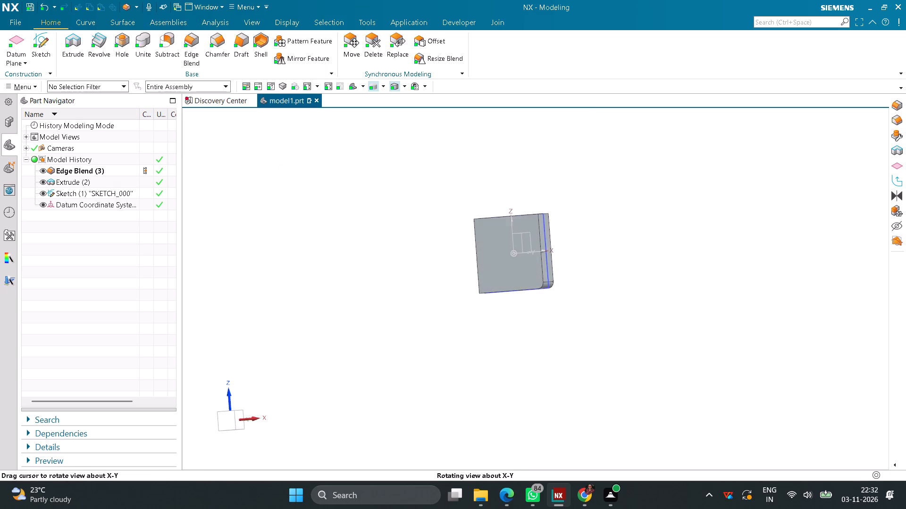
middle_click_drag(437, 295, 465, 294)
left_click(196, 47)
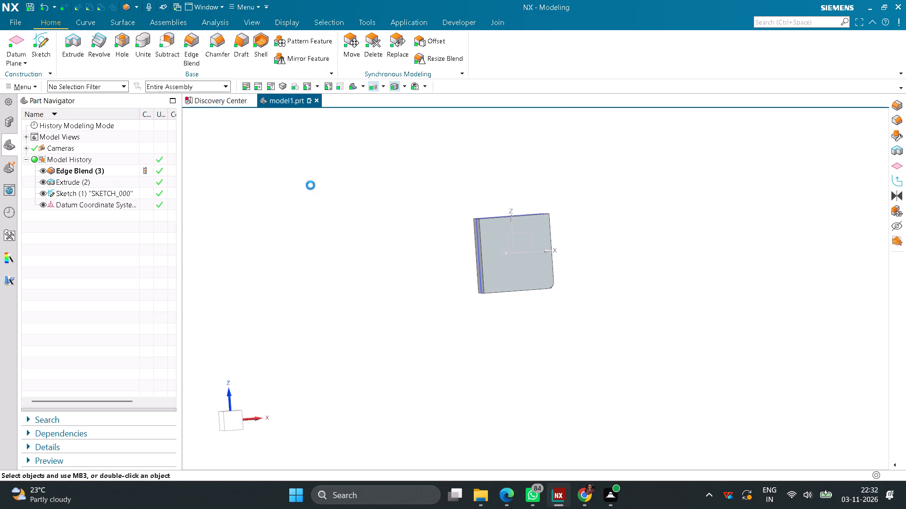
middle_click_drag(392, 324, 440, 300)
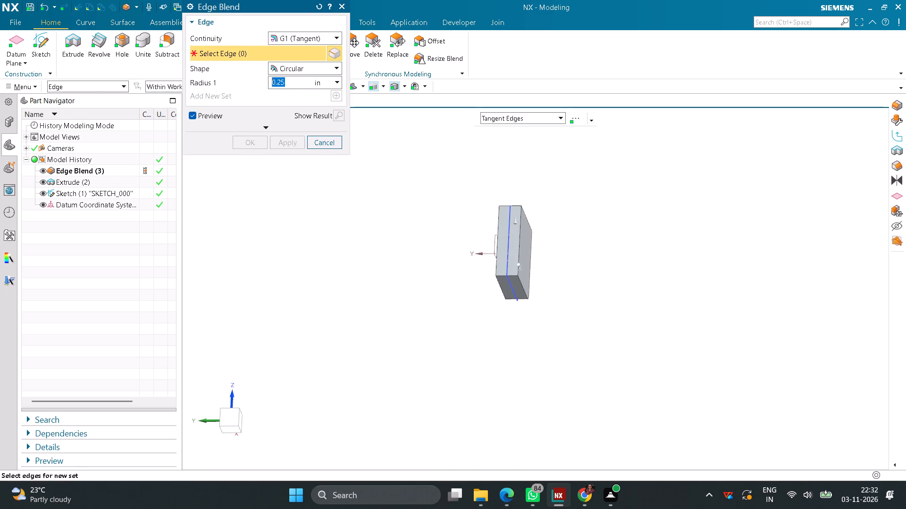
left_click(512, 275)
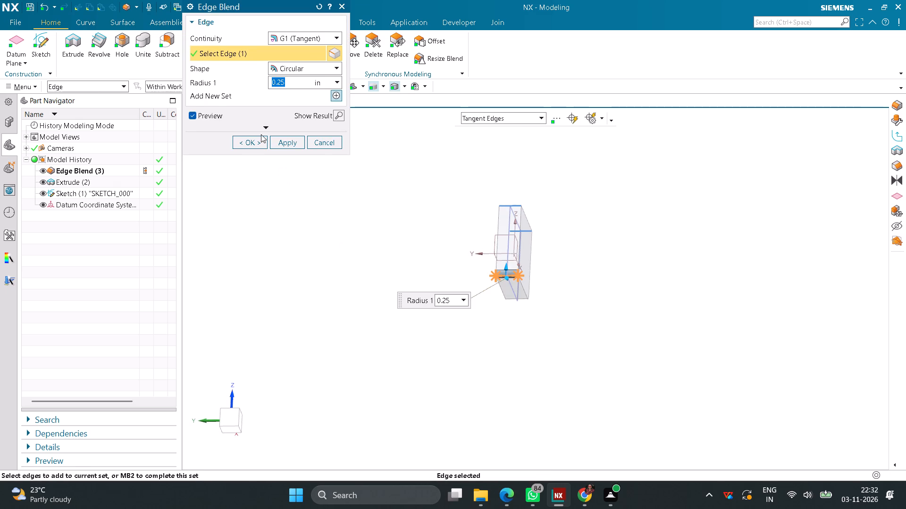
left_click(253, 143)
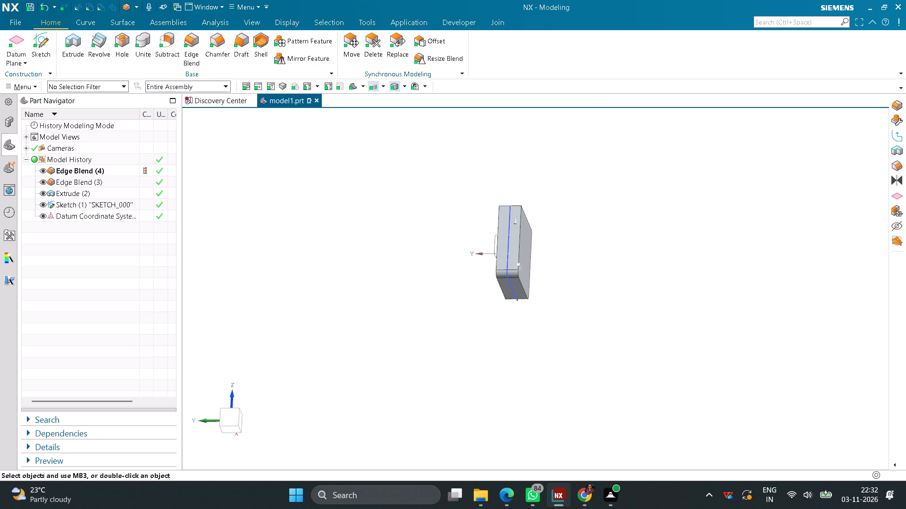
Create a sketch on the block's large front face.
middle_click_drag(553, 290, 520, 311)
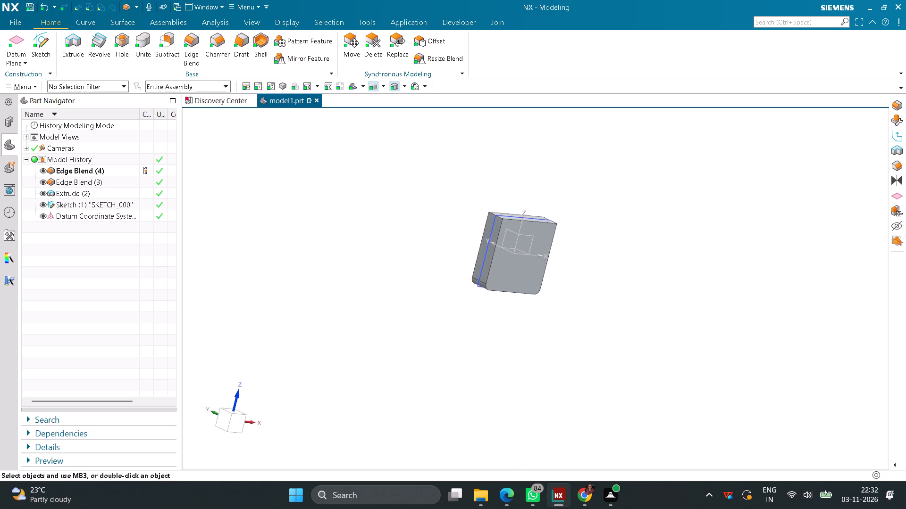
left_click(32, 49)
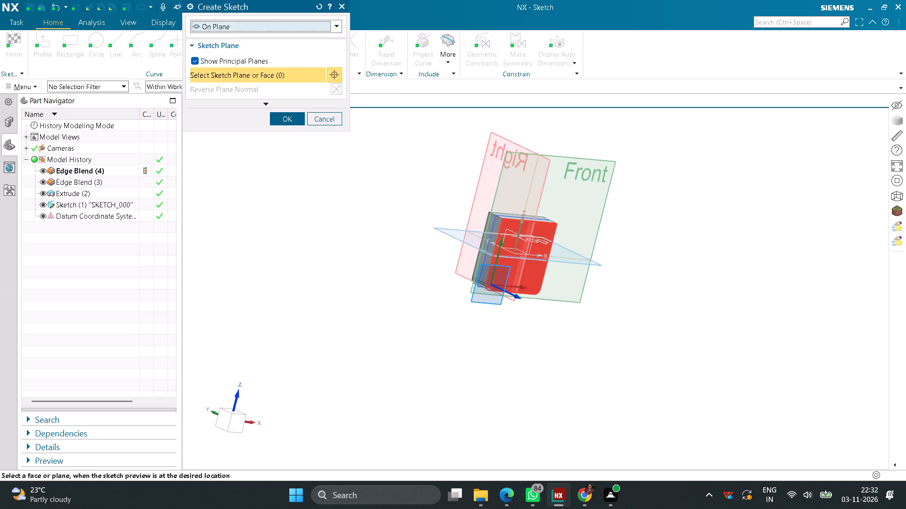
left_click(499, 277)
left_click(286, 122)
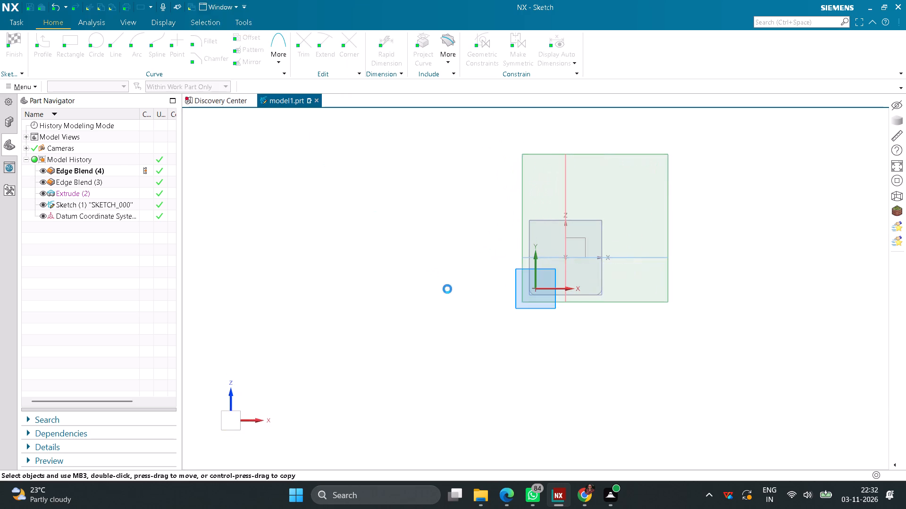
Draw two 0.5 in diameter circles outside the block, about 6.7 in toward -X and 3.9 in toward +X from the sketch origin.
left_click(102, 45)
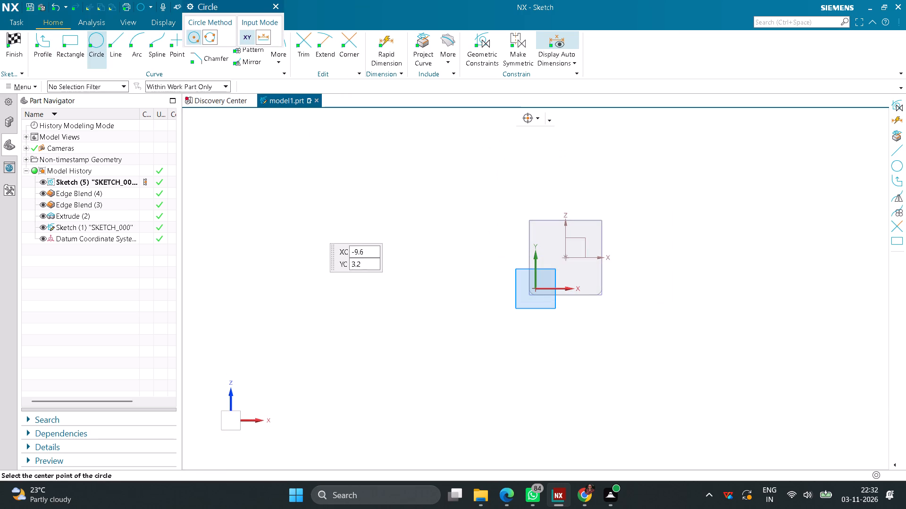
left_click(369, 275)
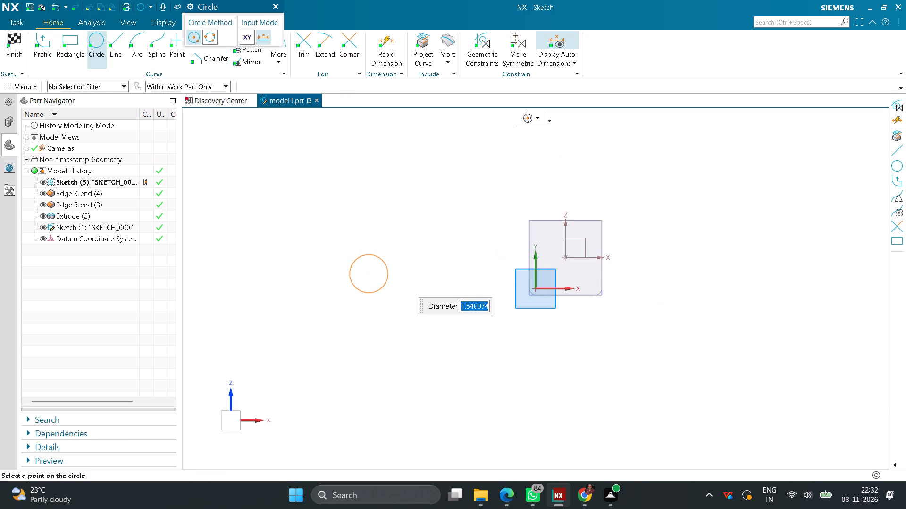
type("0.5")
key("Return")
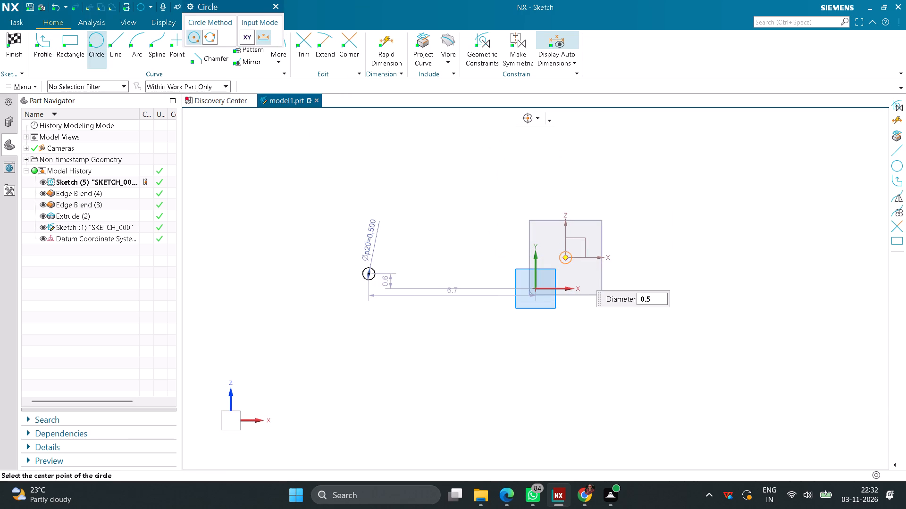
left_click(633, 290)
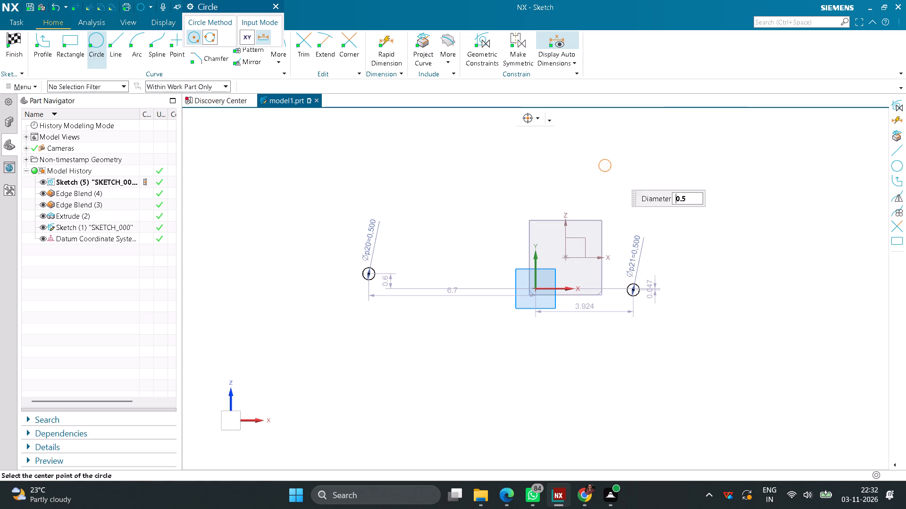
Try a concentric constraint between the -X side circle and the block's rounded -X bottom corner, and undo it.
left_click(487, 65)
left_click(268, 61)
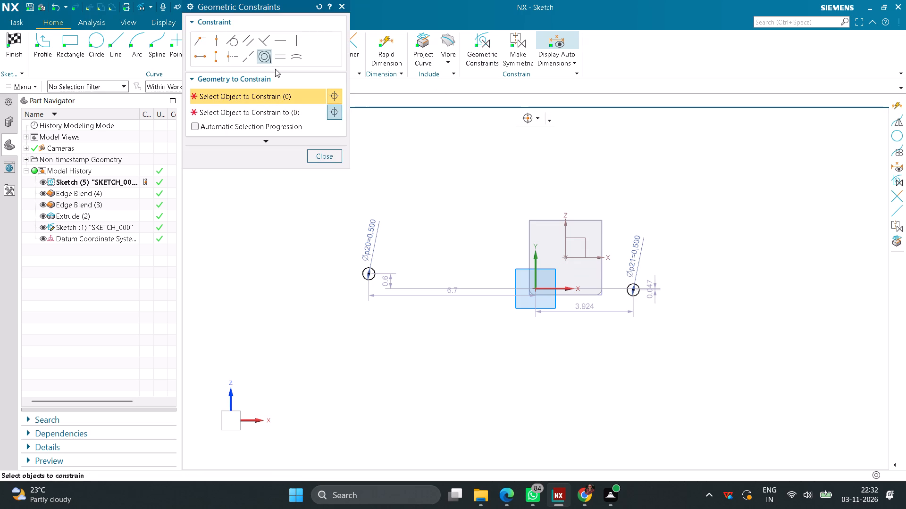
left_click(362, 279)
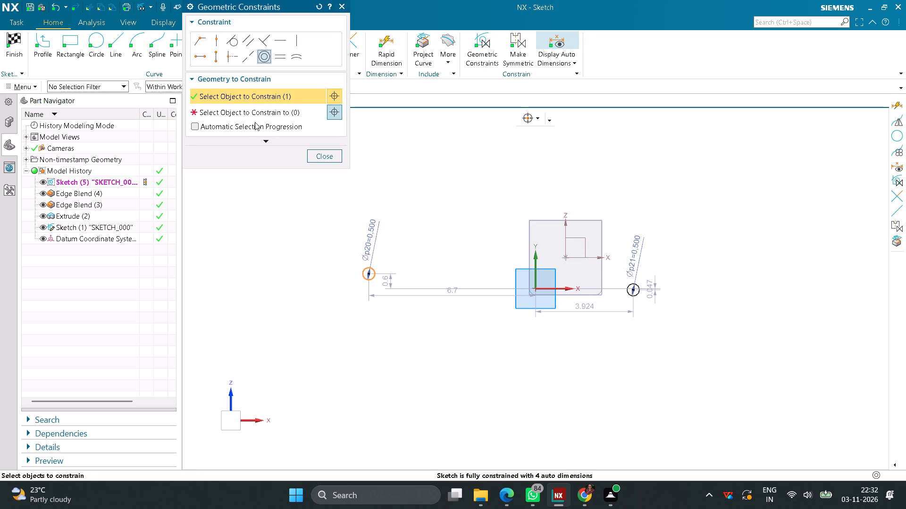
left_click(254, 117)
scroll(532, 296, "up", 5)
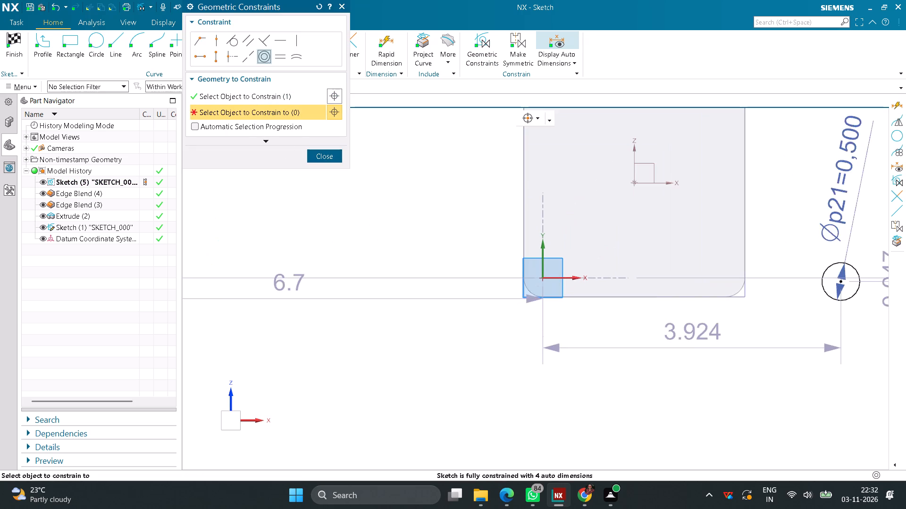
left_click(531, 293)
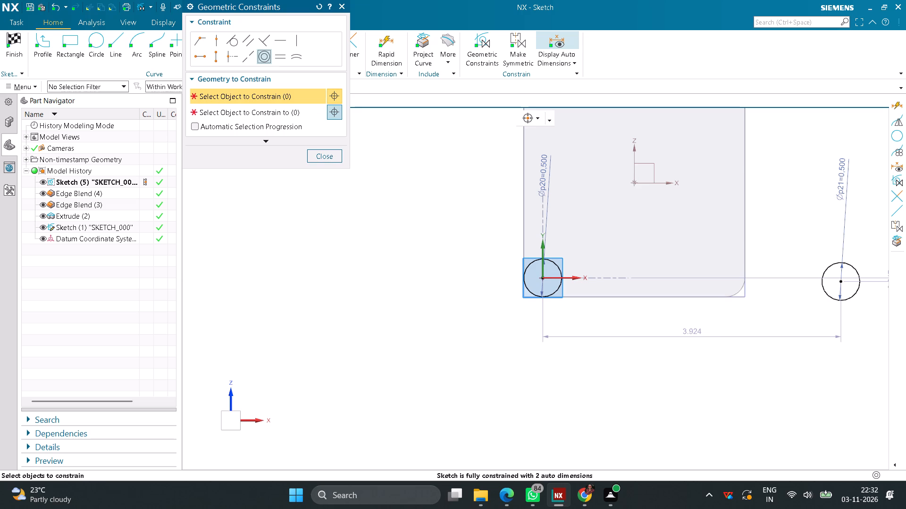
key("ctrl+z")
Move the -X side circle onto the block face, about 0.59 in across and 0.35 in above the sketch origin.
scroll(669, 319, "down", 3)
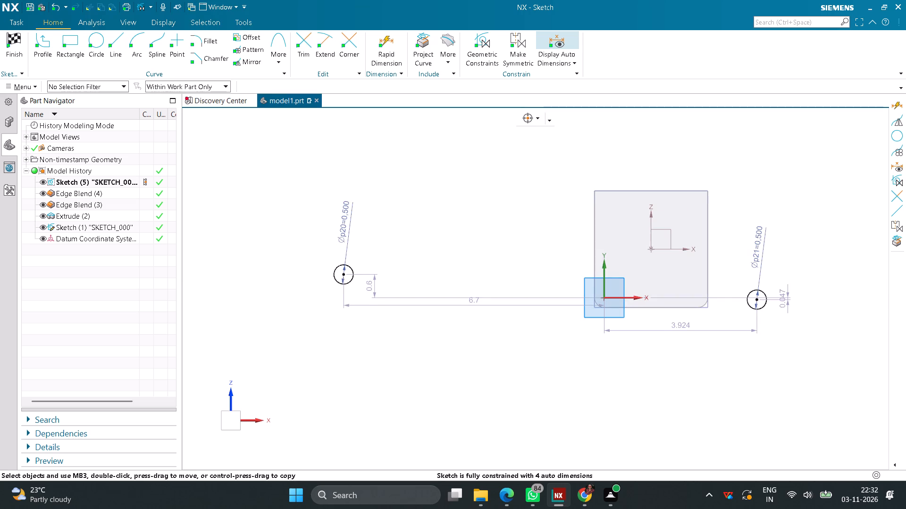
left_click_drag(355, 272, 398, 274)
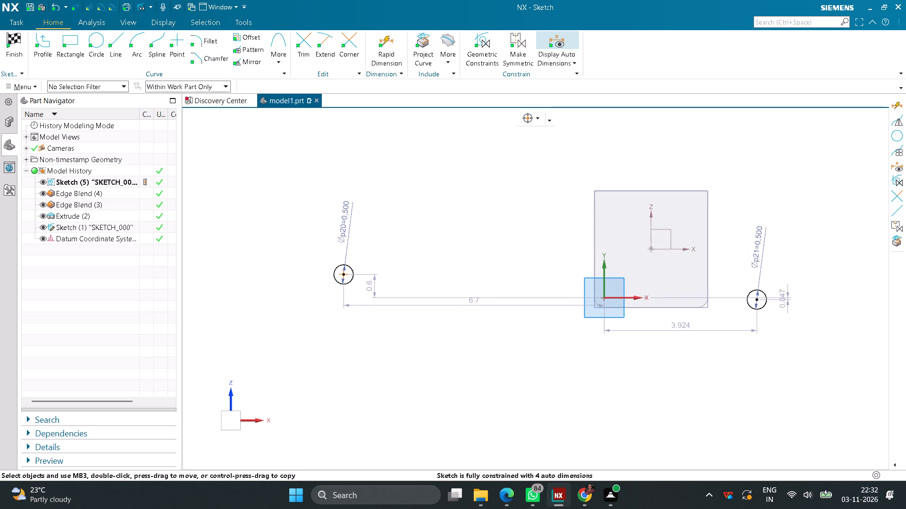
middle_click(410, 253)
left_click_drag(344, 272, 431, 278)
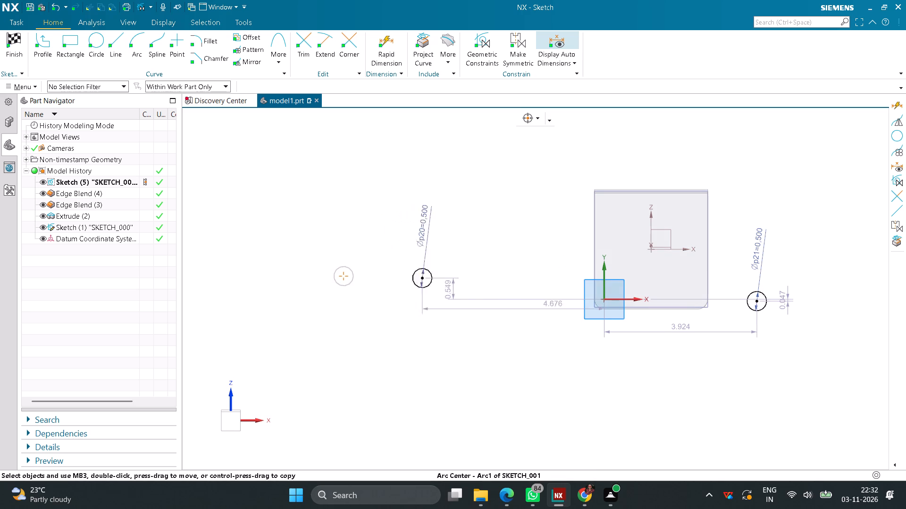
left_click_drag(431, 278, 627, 286)
scroll(670, 320, "up", 3)
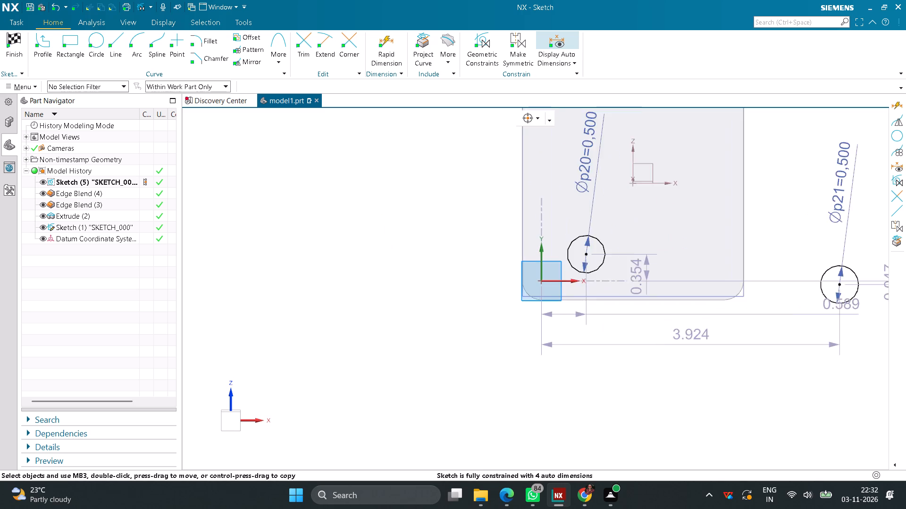
scroll(670, 307, "up", 2)
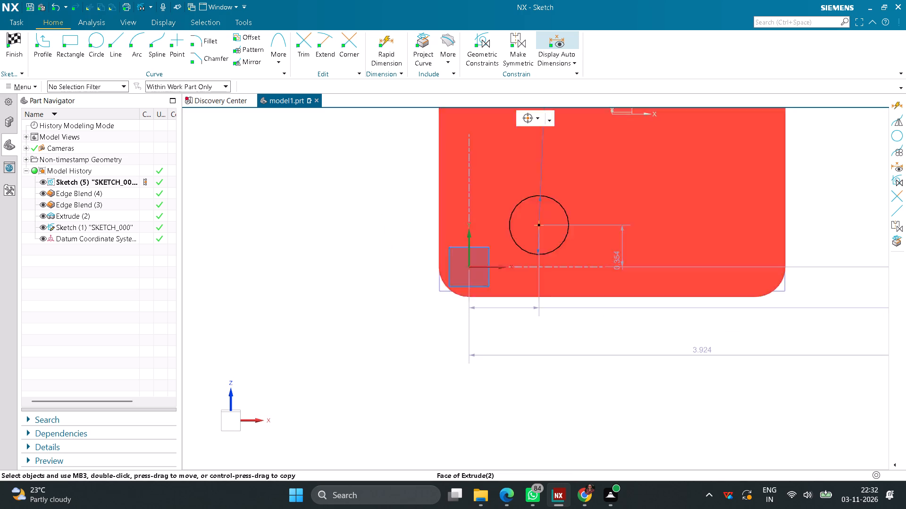
Dimension the moved circle's center 0.5 in from the block's -X side edge.
left_click(384, 57)
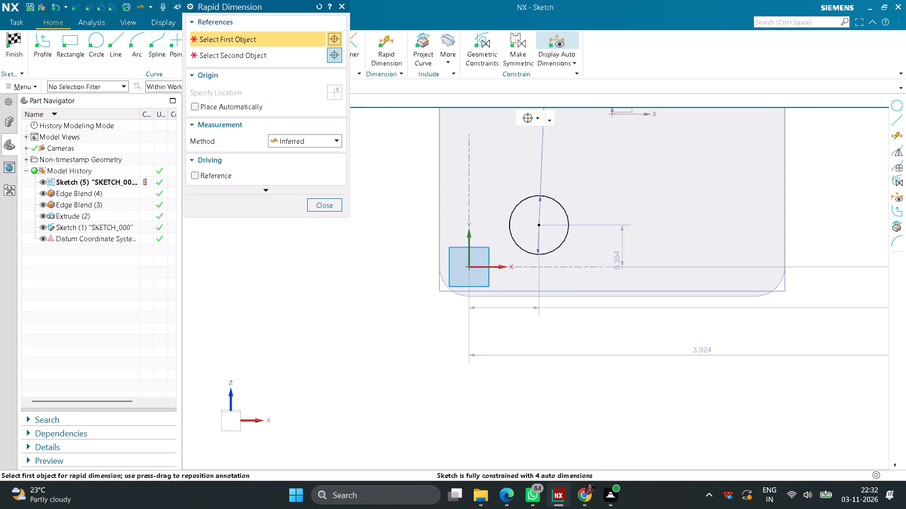
left_click(537, 224)
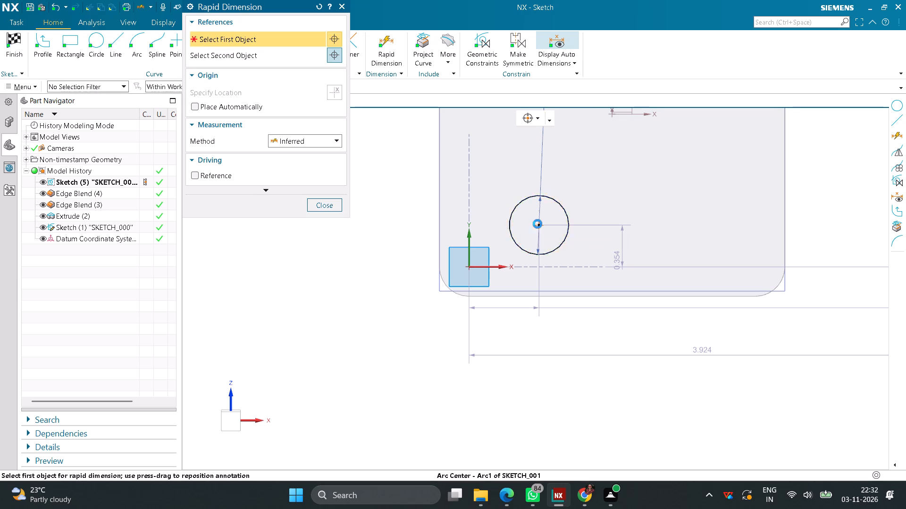
left_click(437, 213)
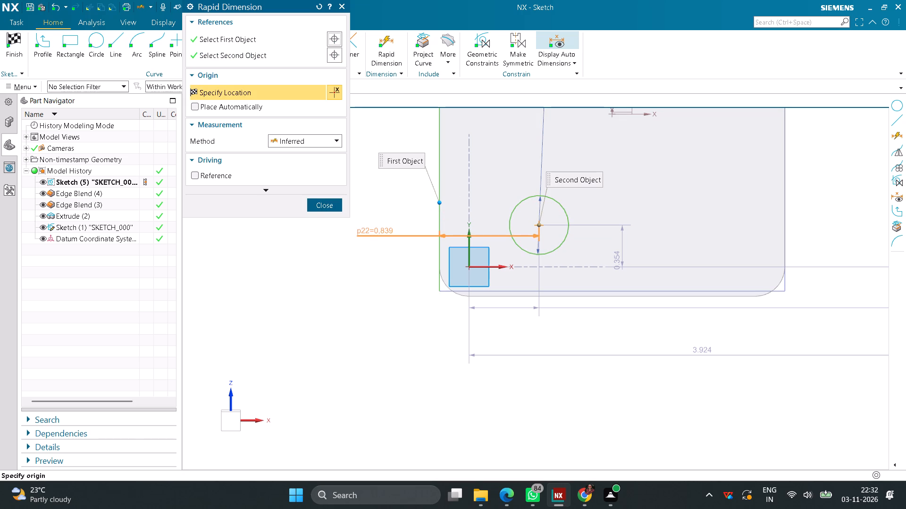
left_click(375, 230)
type("0.5")
key("Return")
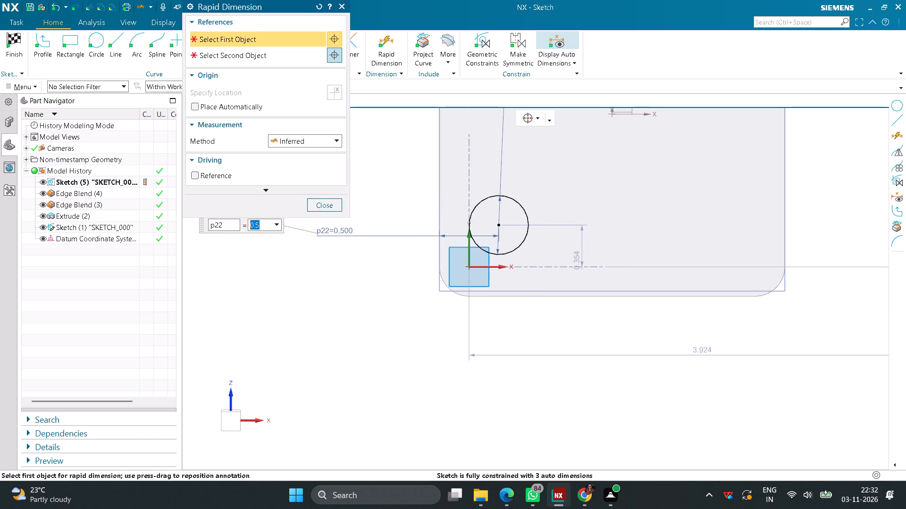
Dimension the same circle's center 0.5 in from the block's bottom edge.
left_click(501, 225)
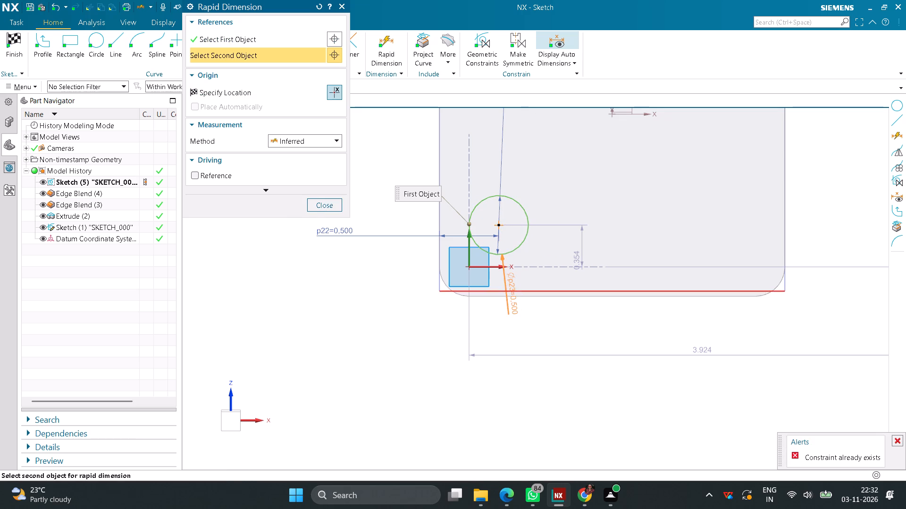
left_click(513, 296)
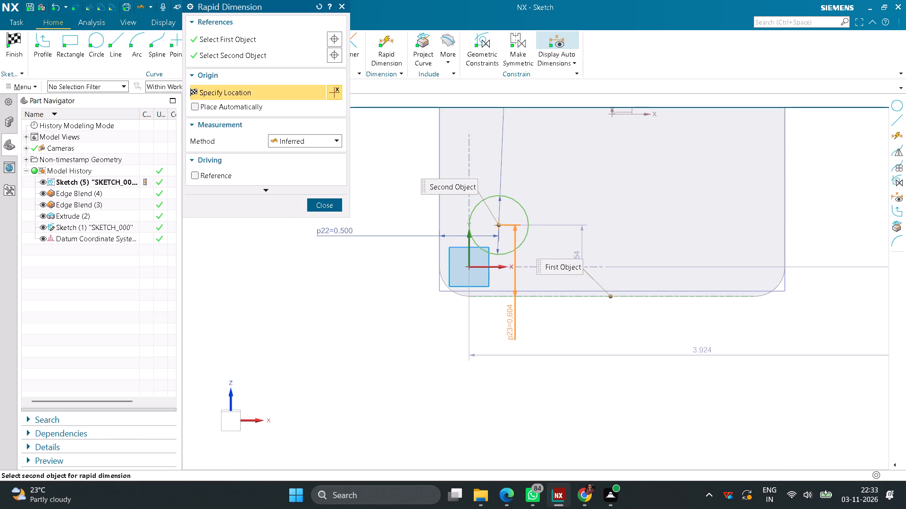
left_click(229, 416)
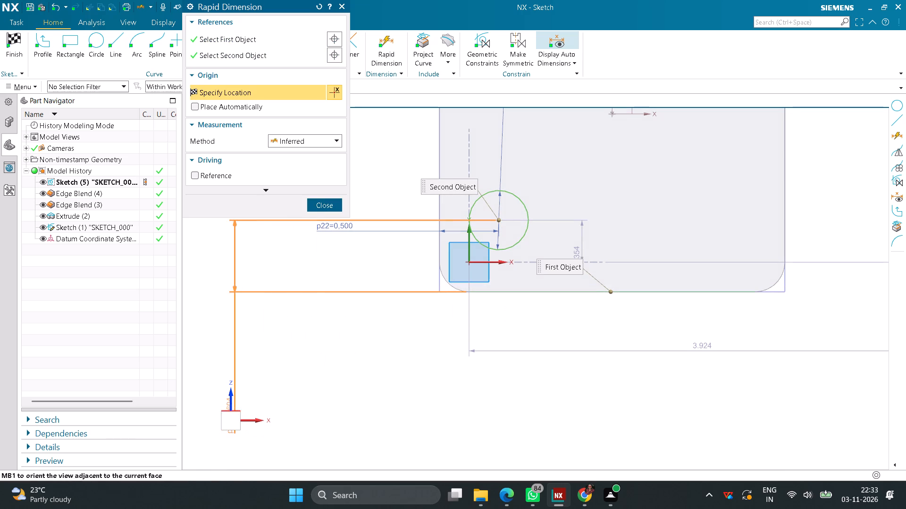
left_click(525, 391)
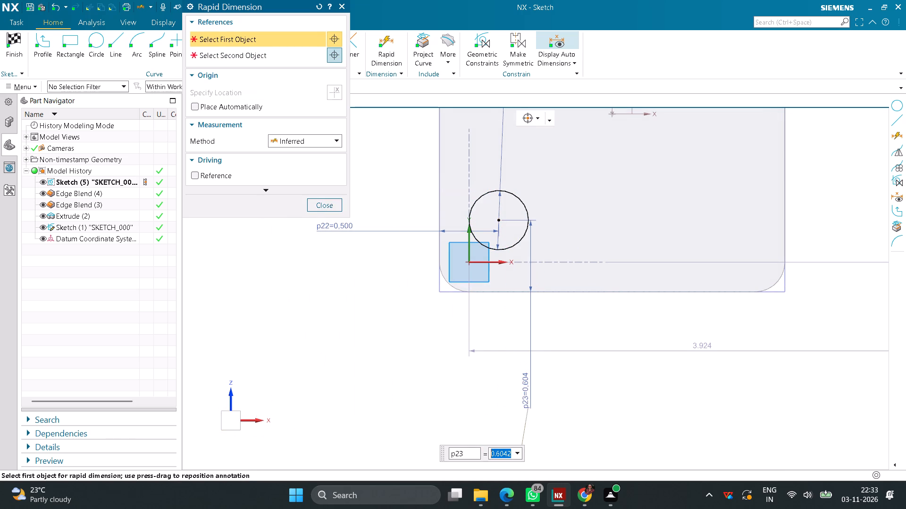
type("0.5")
key("Return")
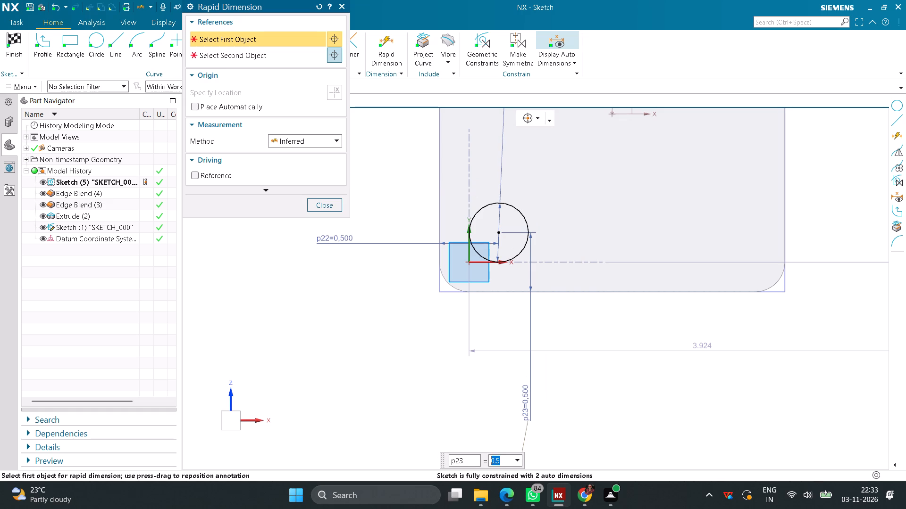
Move the +X side circle onto the block face, about 2.18 in along X and 0.45 in above the sketch origin.
left_click(334, 209)
scroll(674, 364, "down", 2)
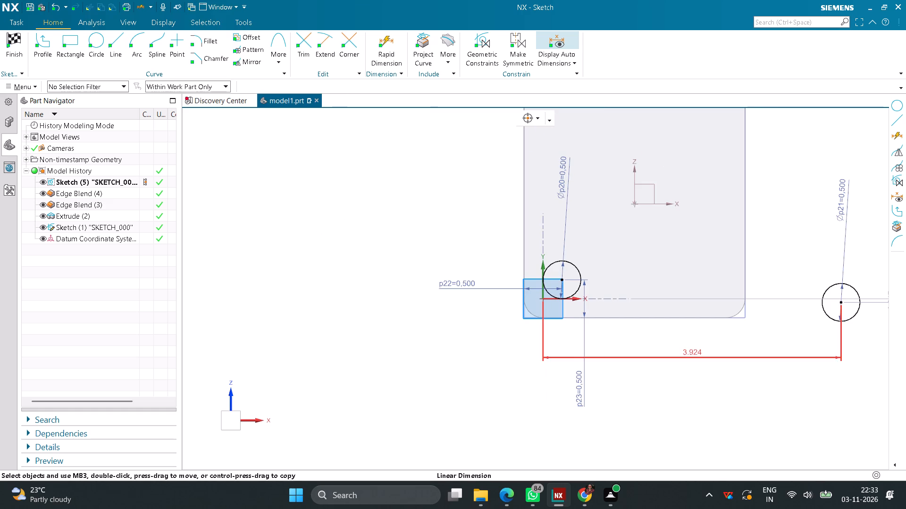
middle_click_drag(717, 405, 613, 369)
right_click_drag(717, 405, 613, 369)
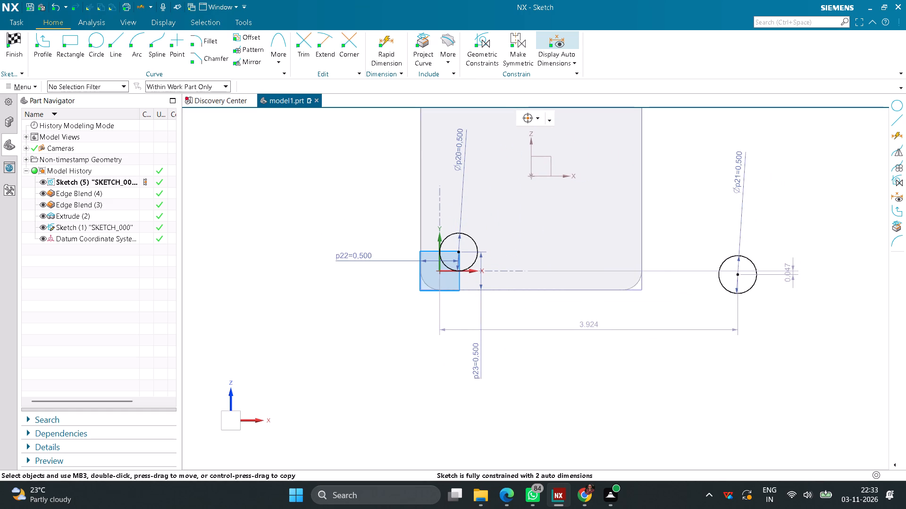
left_click_drag(725, 262, 699, 260)
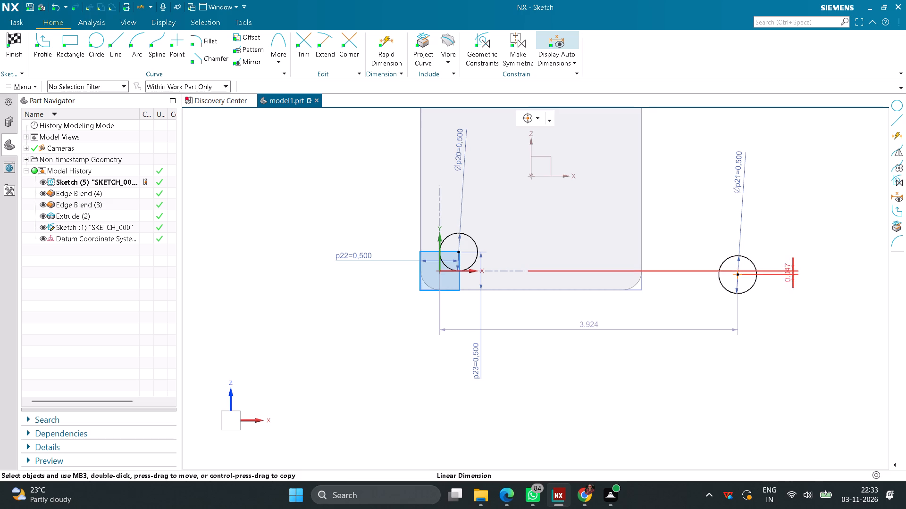
left_click_drag(739, 277, 614, 238)
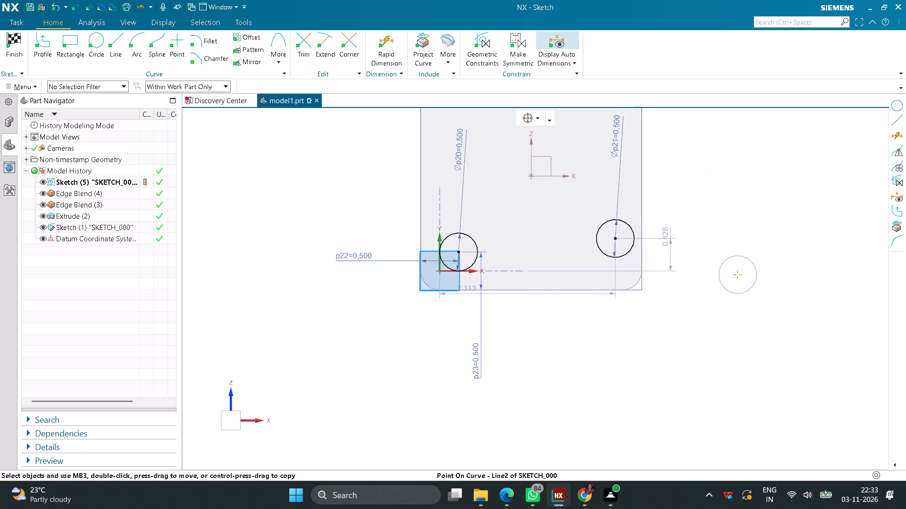
left_click_drag(614, 238, 605, 237)
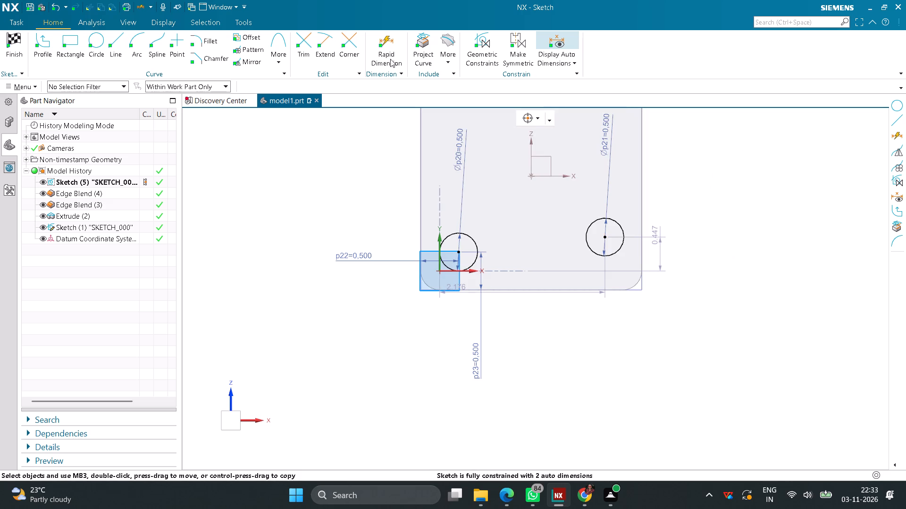
Dimension the moved circle's center 0.5 in from the block's +X side edge.
left_click(376, 51)
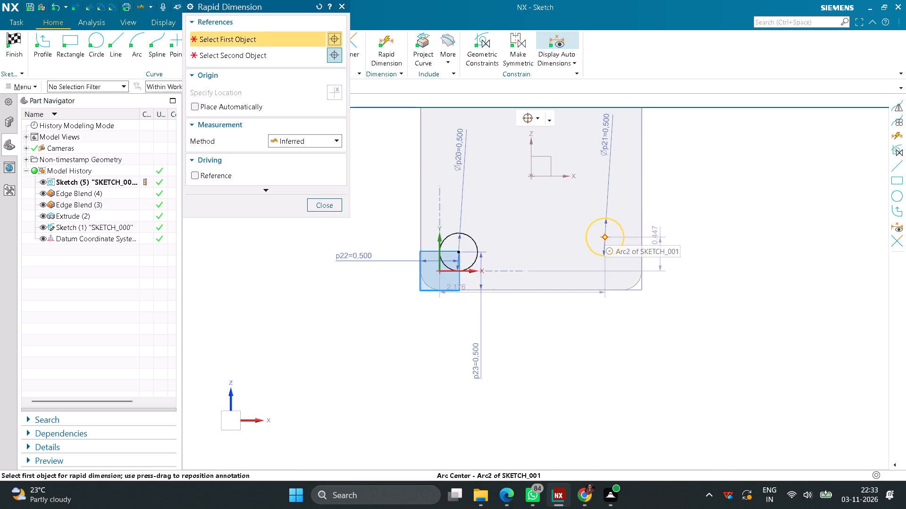
left_click(604, 239)
left_click(638, 222)
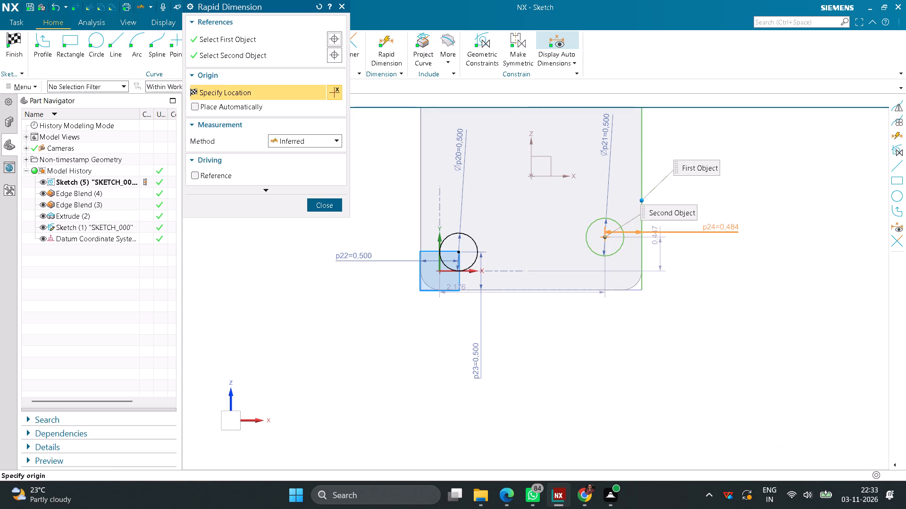
left_click(721, 227)
type("0.5")
key("Return")
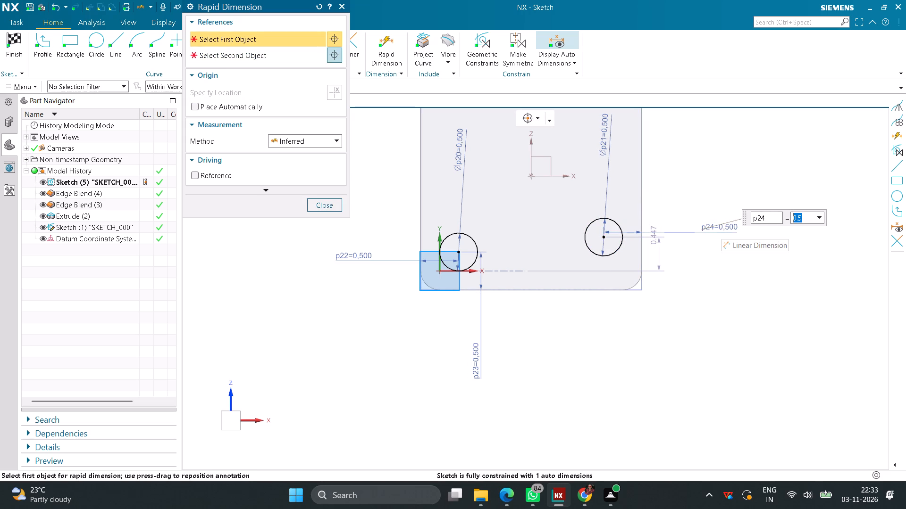
Dimension the same circle's center 0.5 in from the block's bottom edge.
left_click(608, 239)
left_click(603, 292)
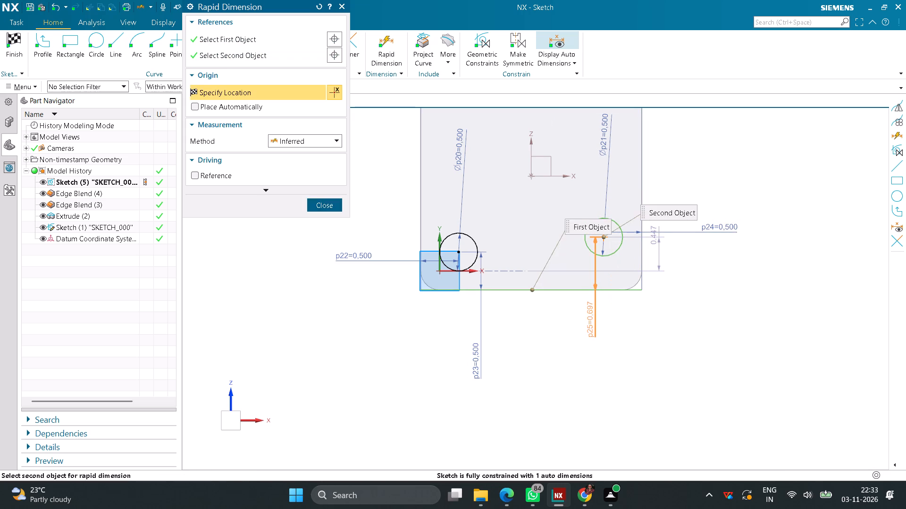
left_click(590, 320)
type("0.5")
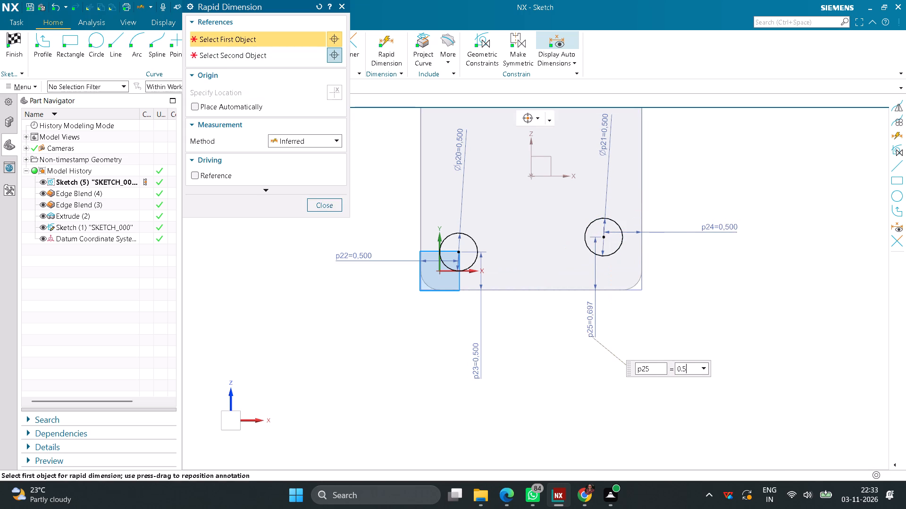
key("Return")
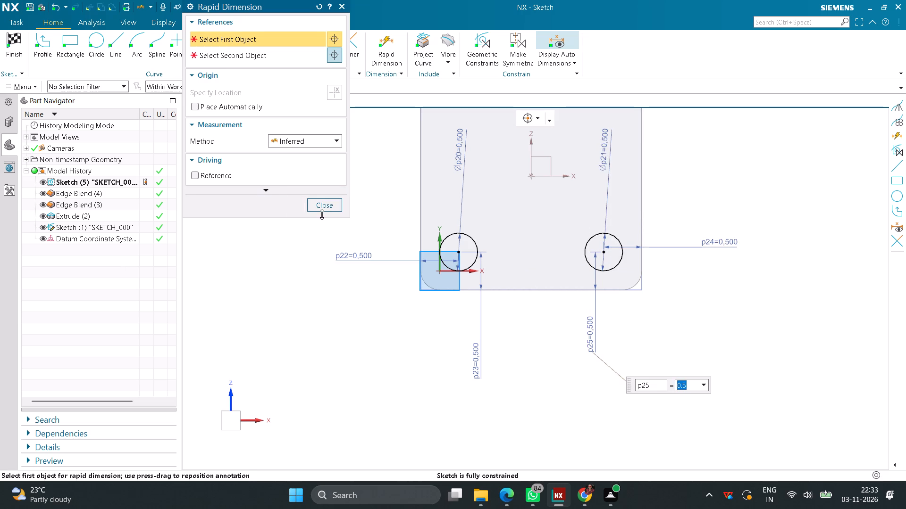
left_click(322, 214)
left_click(322, 207)
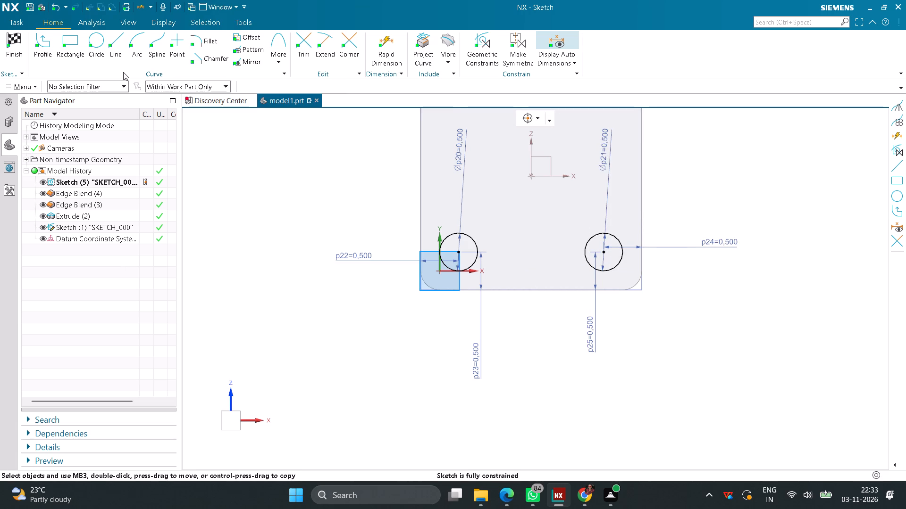
Finish the sketch and extrude both circles 0.9 in, with direction reversed into the block, to subtract two holes.
left_click(17, 43)
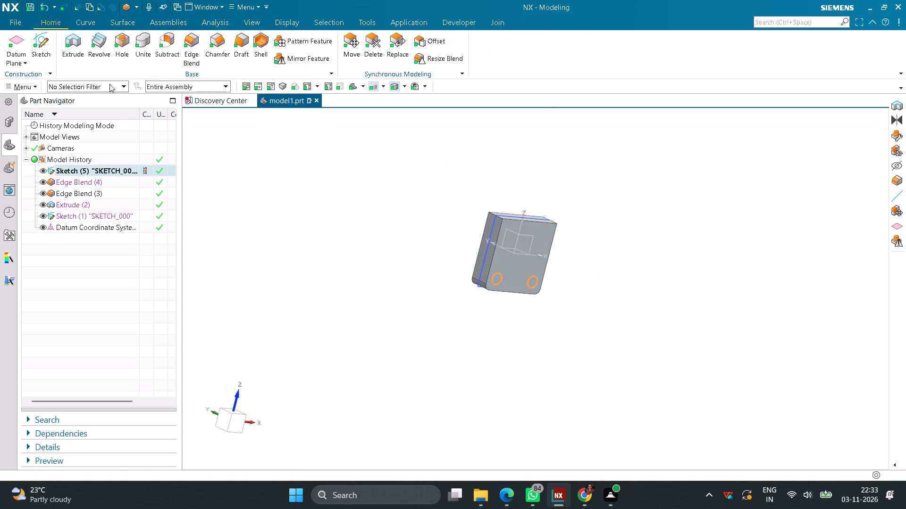
left_click(72, 50)
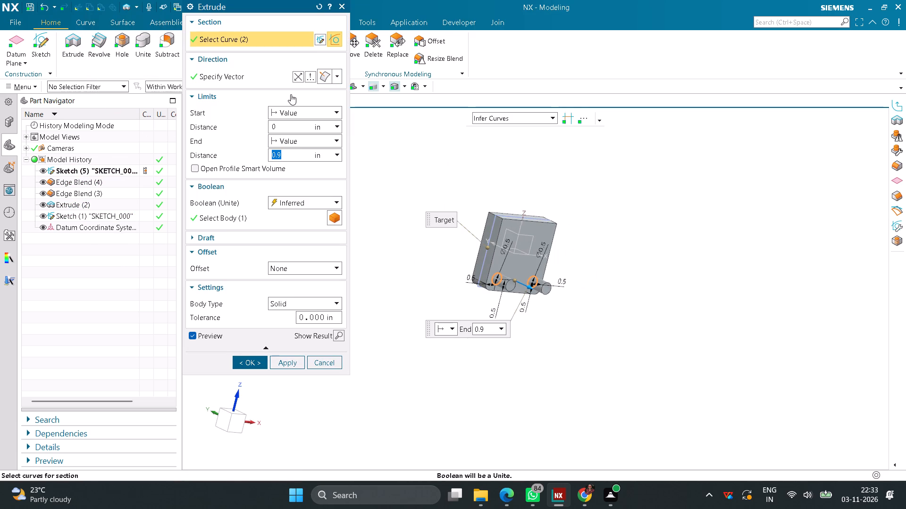
left_click(297, 77)
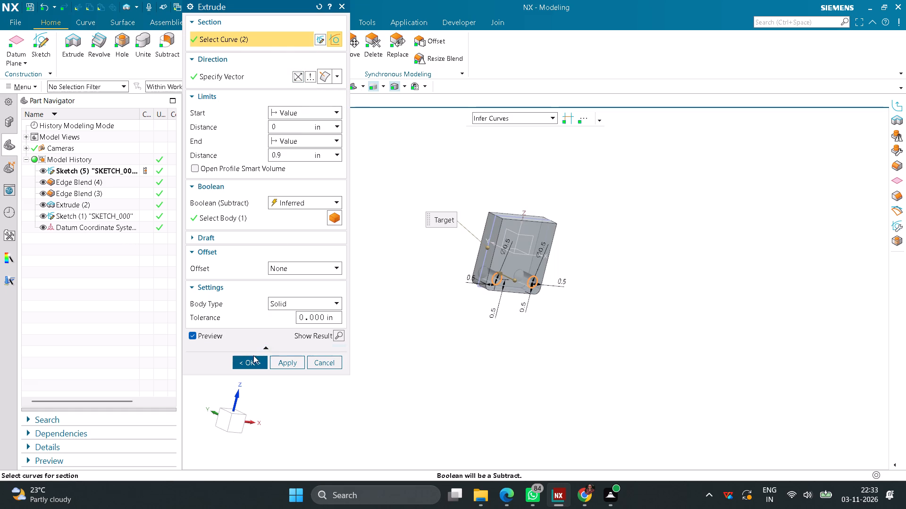
left_click(253, 358)
middle_click_drag(499, 386, 485, 385)
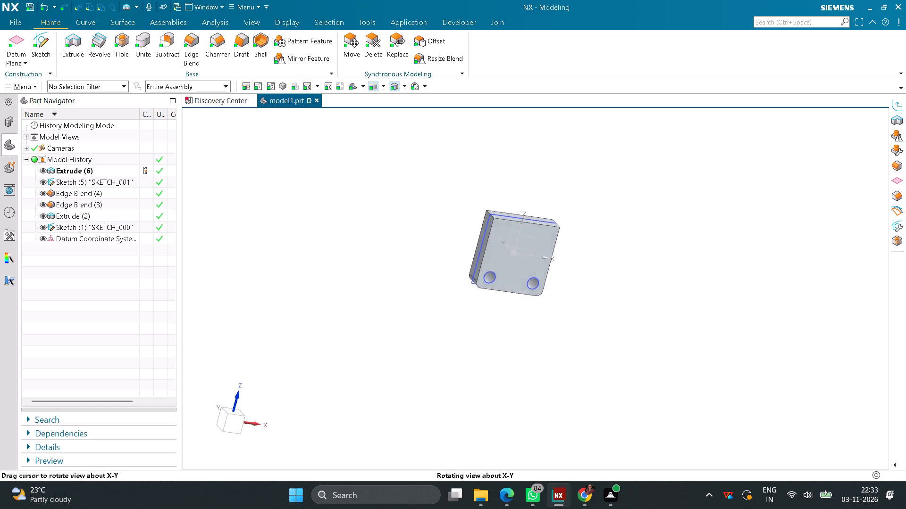
middle_click_drag(485, 385, 485, 390)
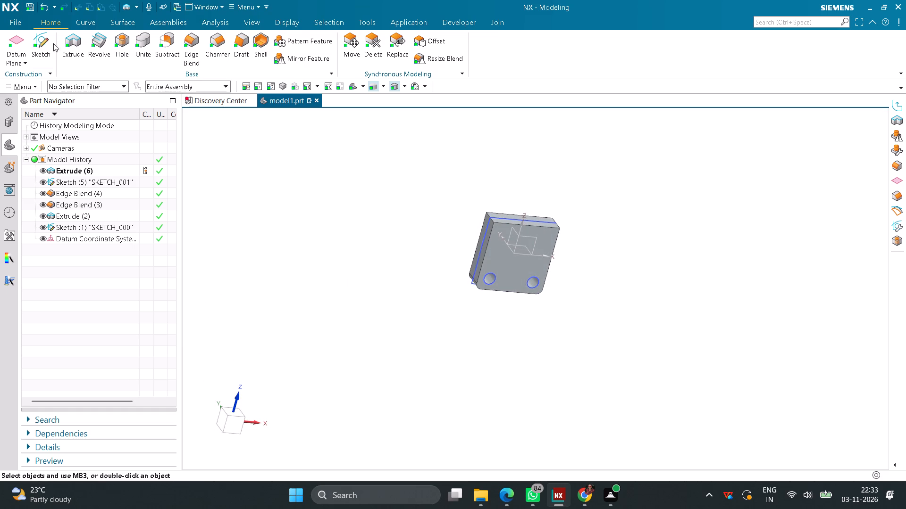
Start a new sketch on the block's face that holds the two circular holes.
left_click(44, 42)
left_click(500, 254)
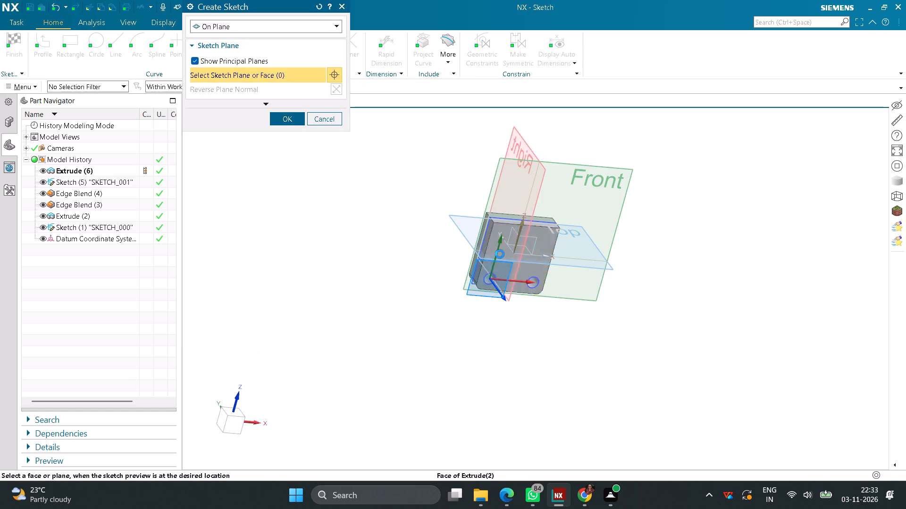
left_click(292, 120)
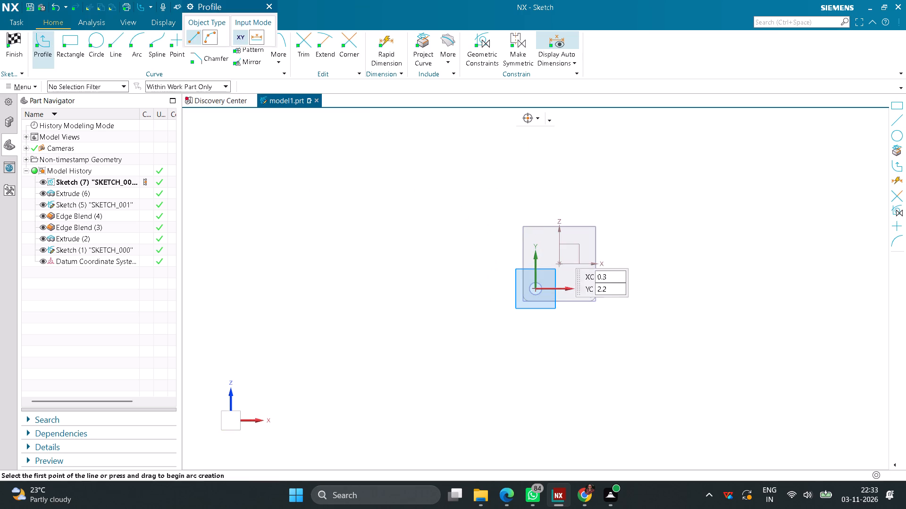
Sketch a two-corner rectangle about 0.76 in wide and 1.38 in high, hanging from the face's top edge near its -X side.
left_click(62, 43)
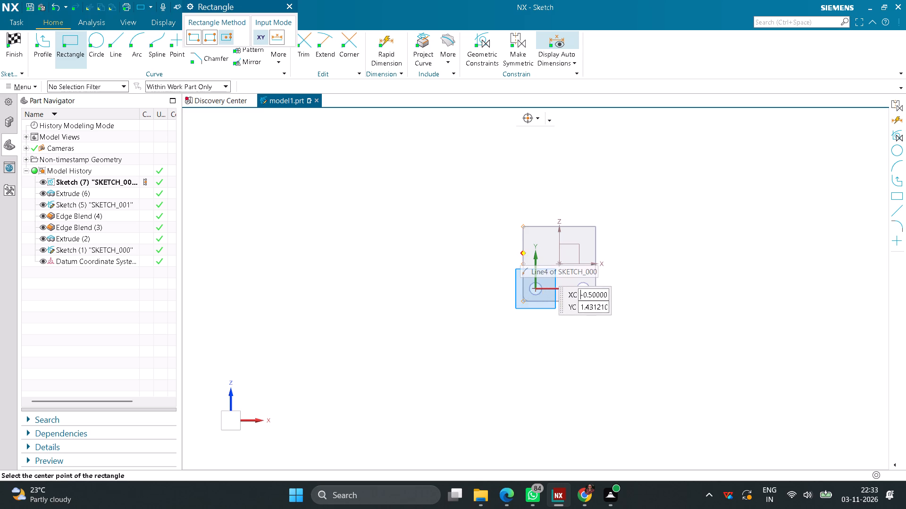
scroll(531, 250, "up", 3)
left_click(195, 38)
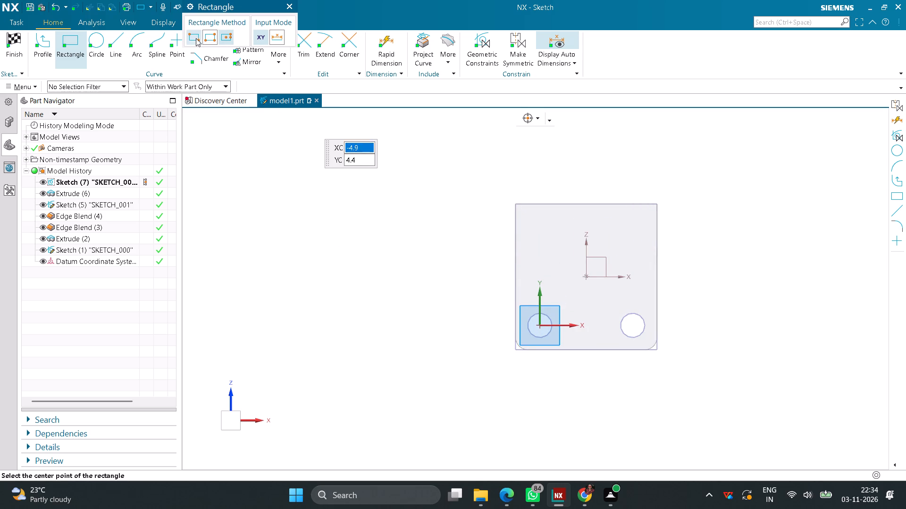
middle_click_drag(395, 238, 234, 188)
right_click_drag(395, 239, 234, 188)
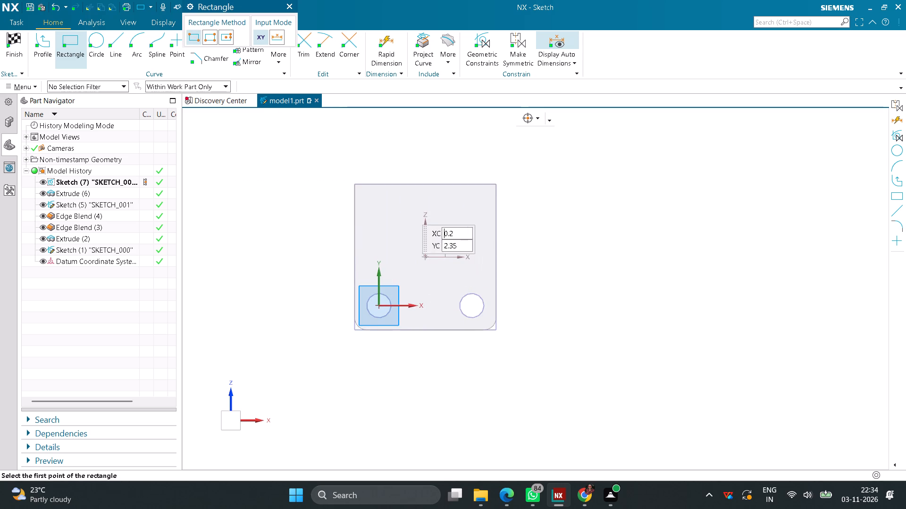
left_click(368, 186)
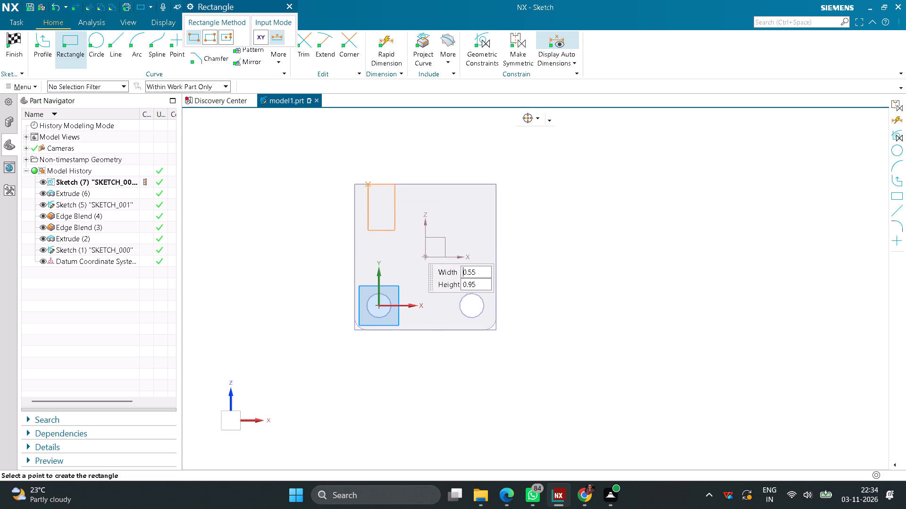
left_click(405, 245)
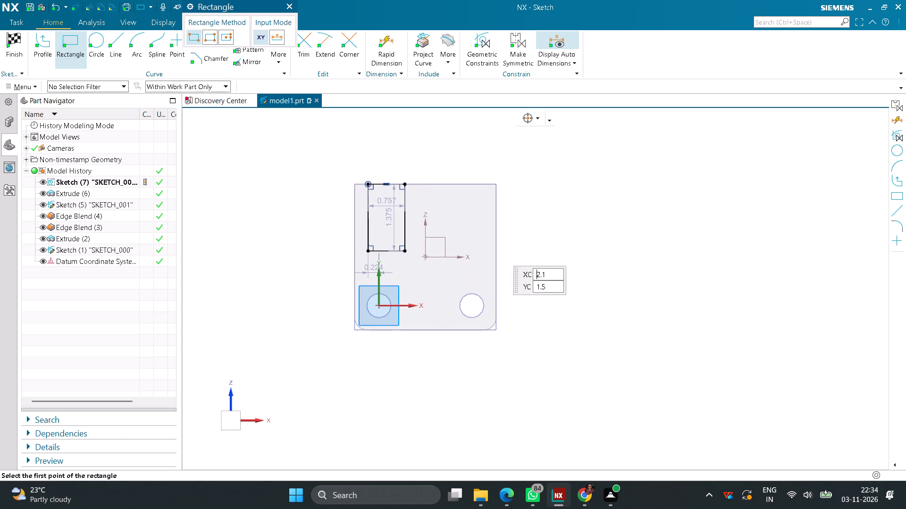
middle_click(557, 219)
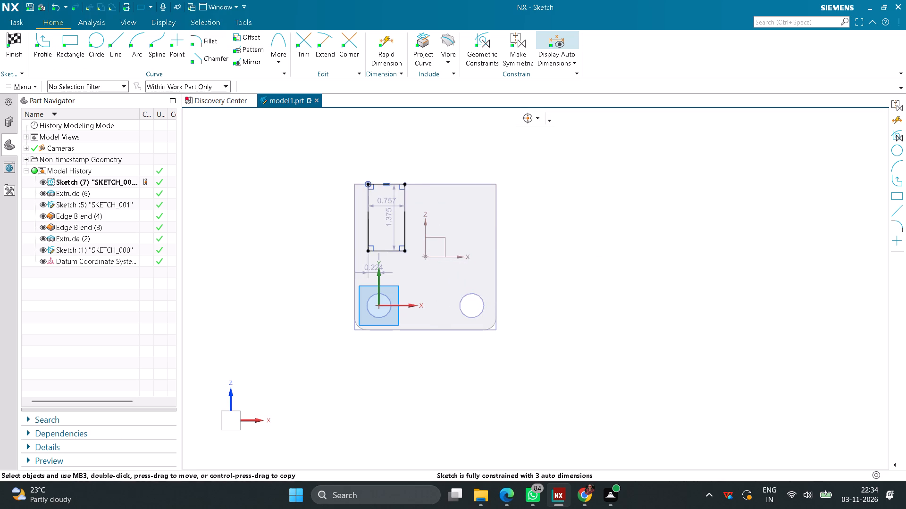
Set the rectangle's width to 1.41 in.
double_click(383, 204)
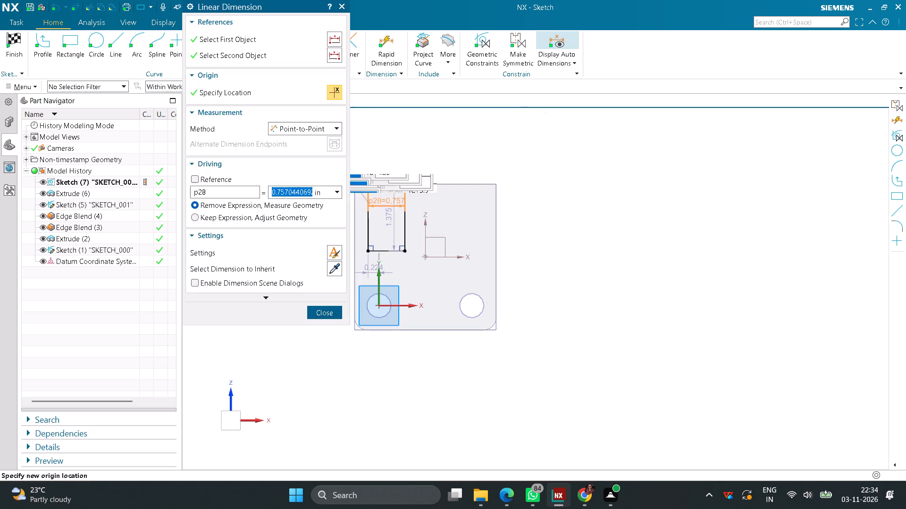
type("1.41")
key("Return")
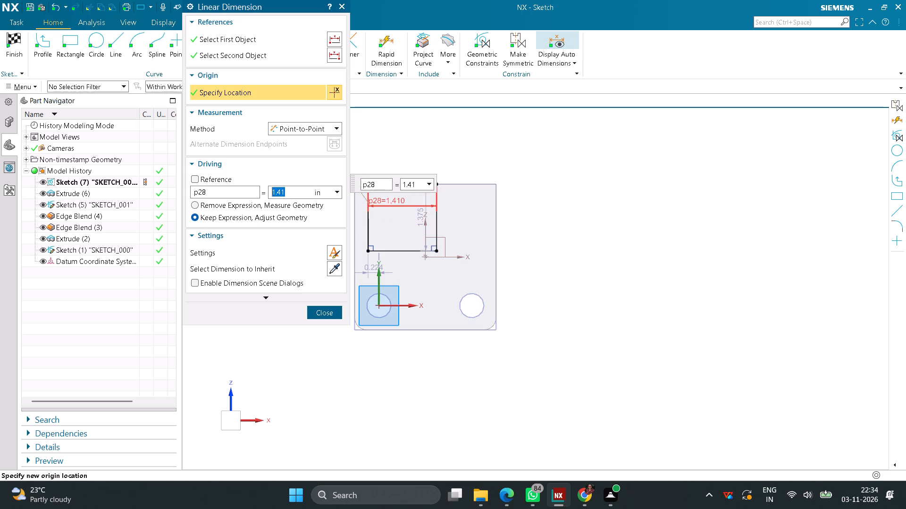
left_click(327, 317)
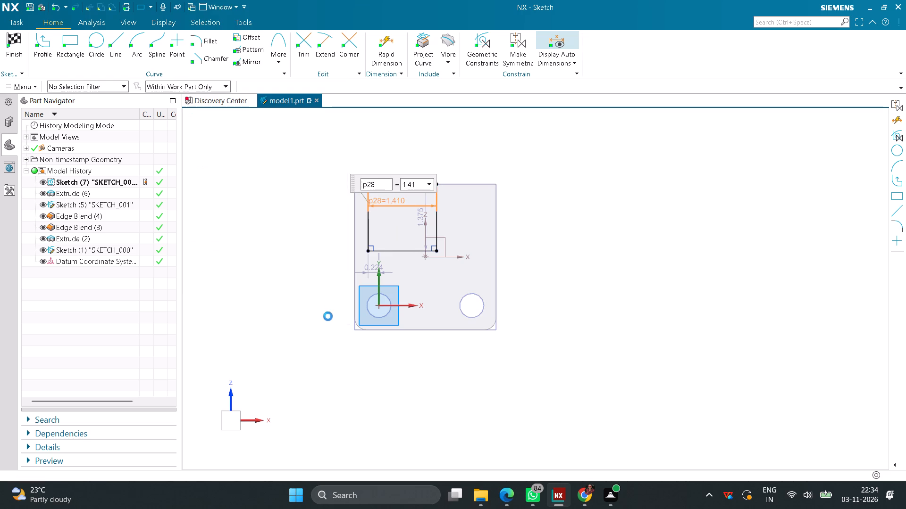
Set the rectangle's height to 1.5 in.
double_click(421, 225)
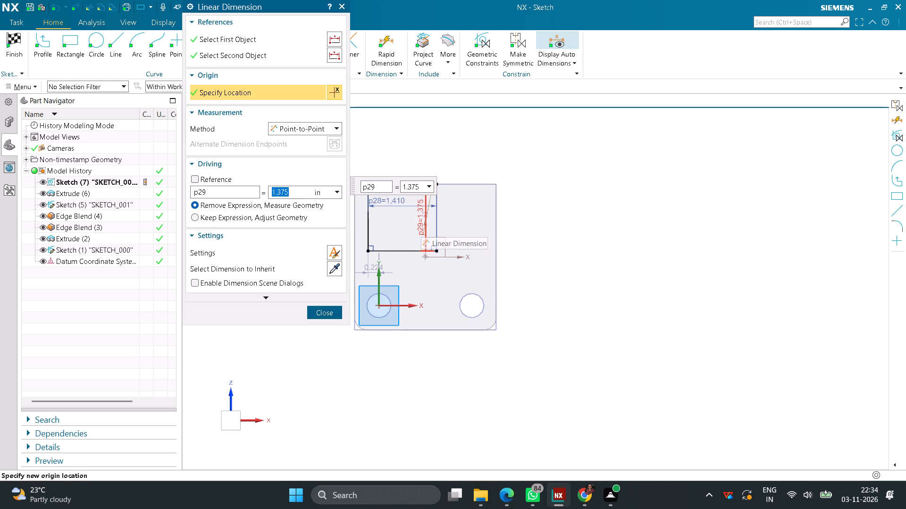
left_click(335, 316)
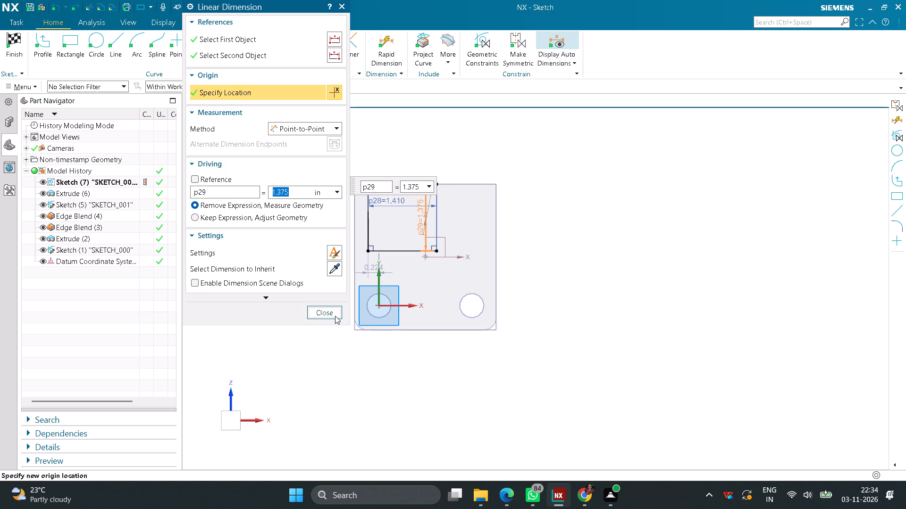
double_click(422, 222)
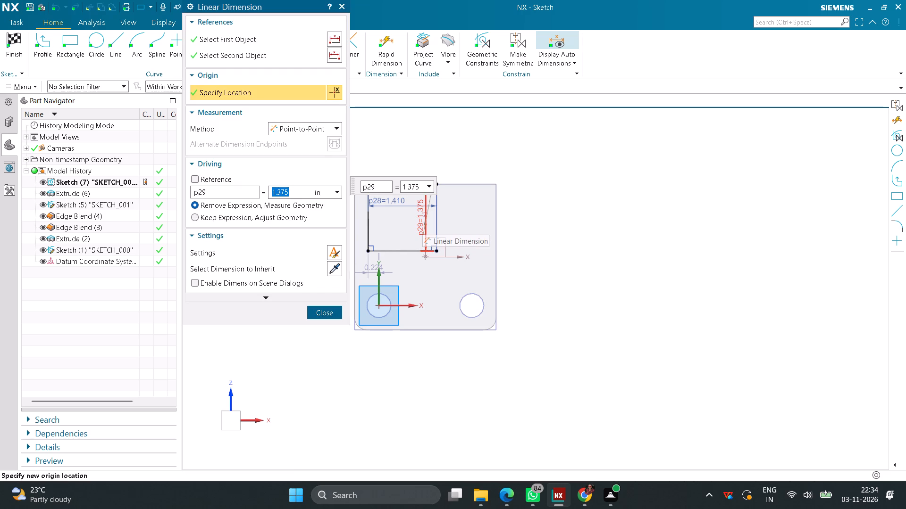
type("1.5")
key("Return")
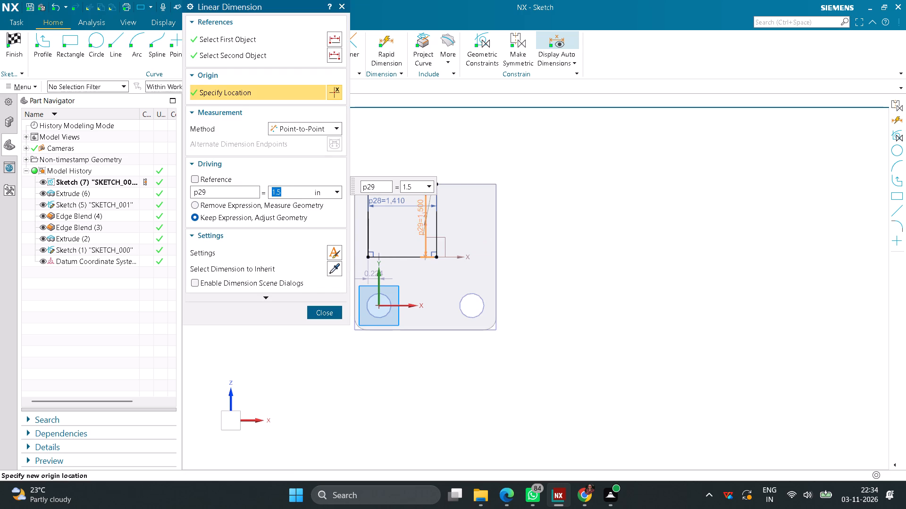
left_click(329, 310)
Set the rectangle's width to the expression 1.41-0.38 in.
double_click(399, 204)
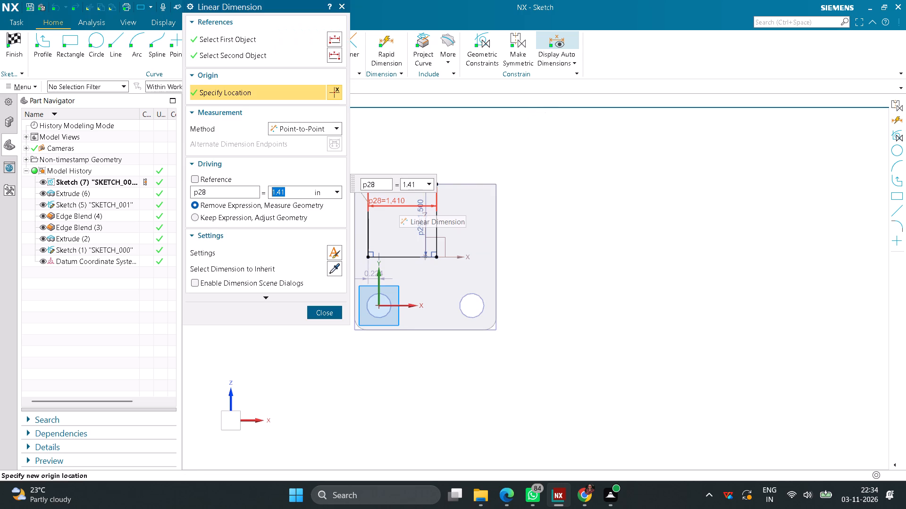
type("1.41-")
type("0.38")
key("Return")
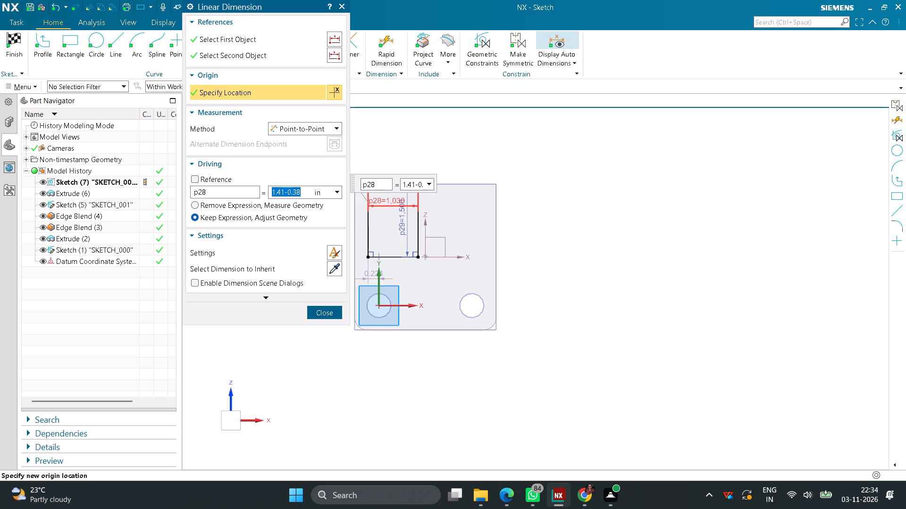
left_click(337, 314)
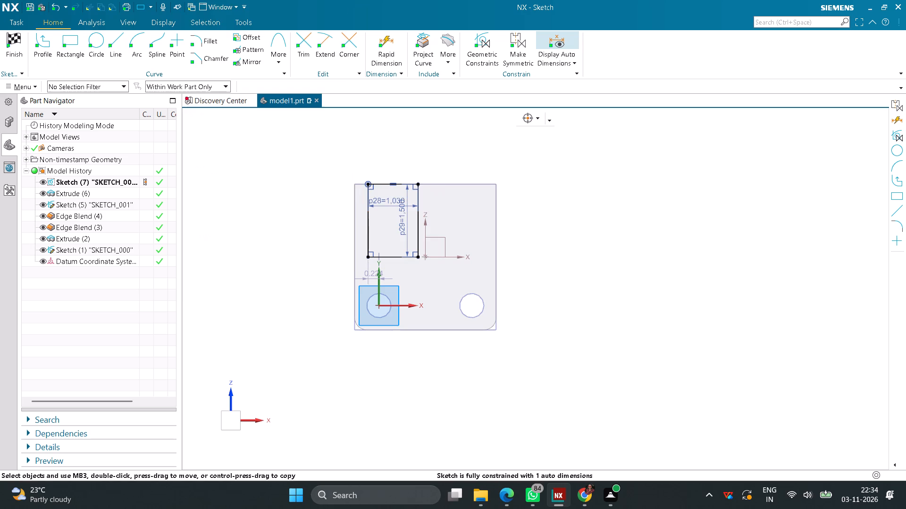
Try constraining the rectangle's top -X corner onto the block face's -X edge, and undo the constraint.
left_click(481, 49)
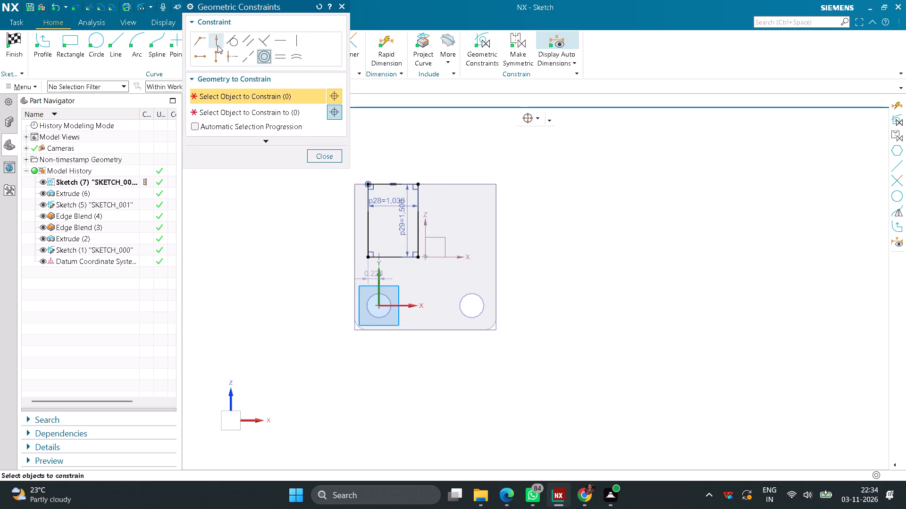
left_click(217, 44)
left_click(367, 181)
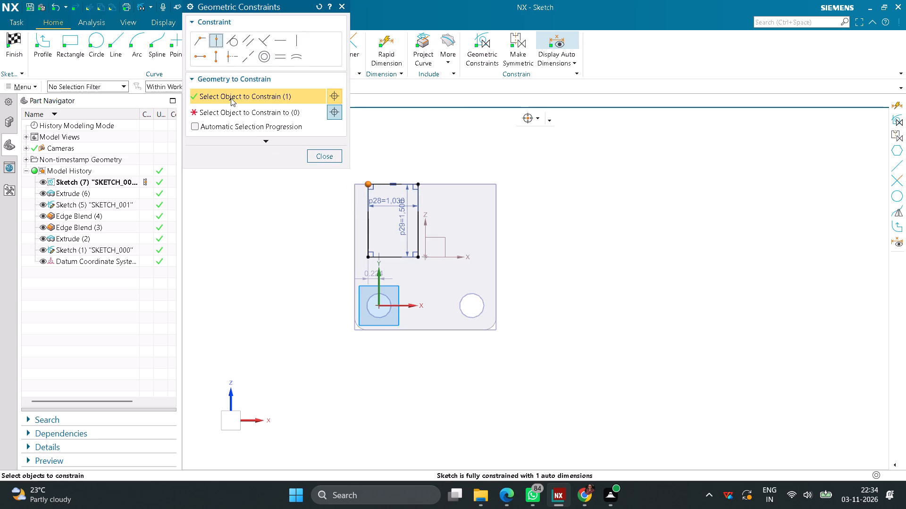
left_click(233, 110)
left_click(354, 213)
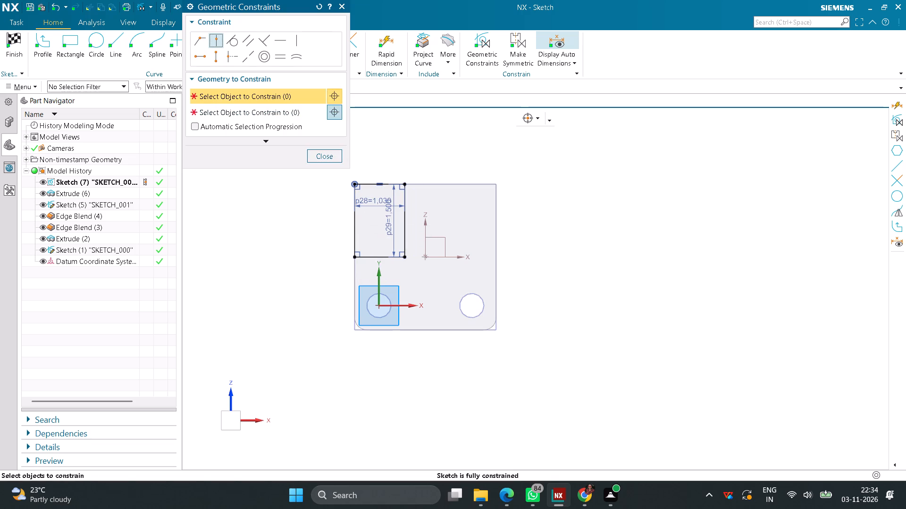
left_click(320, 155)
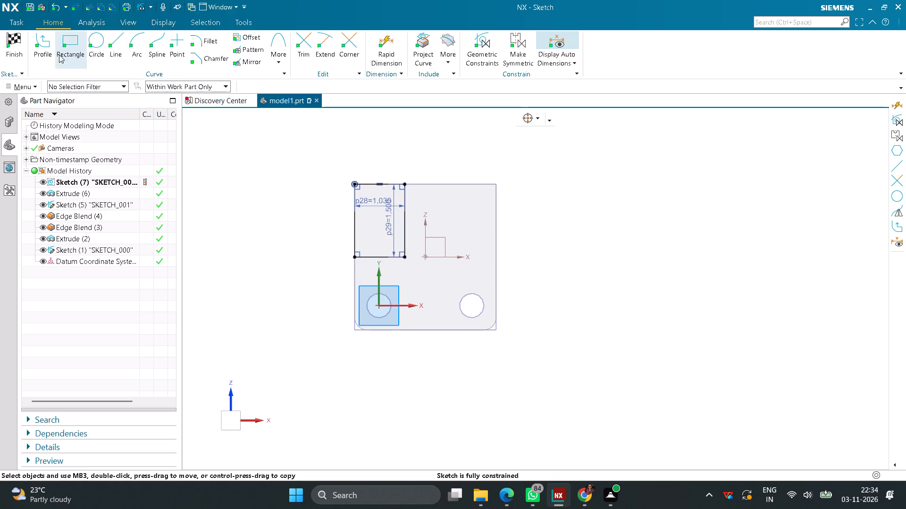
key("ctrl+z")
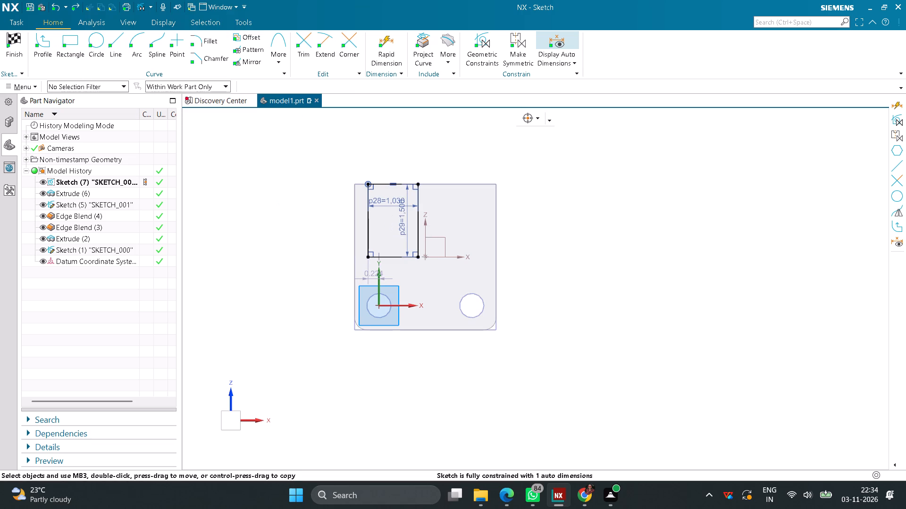
Dimension the gap between the rectangle's -X side and the face's -X edge as 0.38 in.
left_click(394, 54)
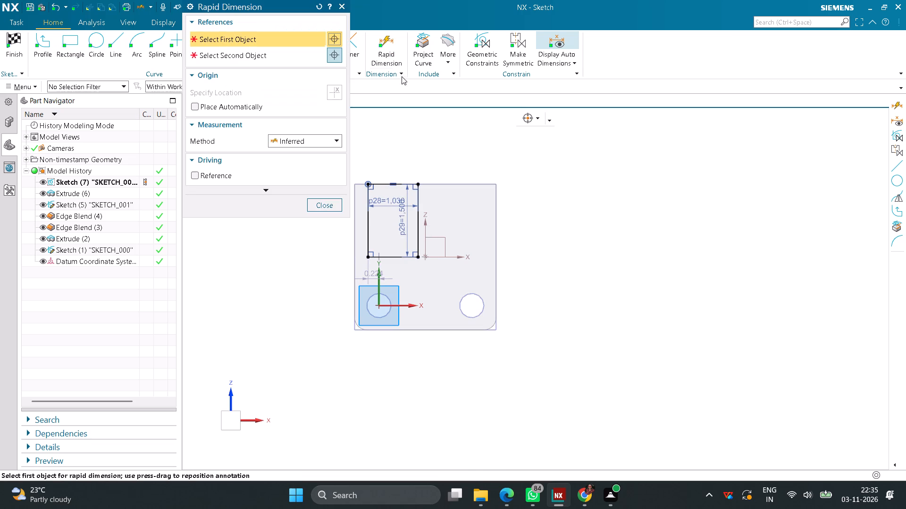
left_click(372, 220)
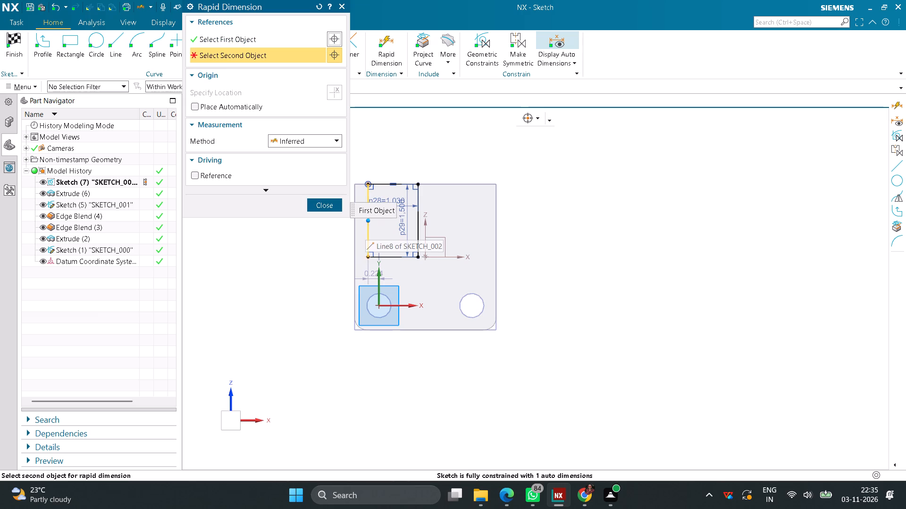
left_click(356, 232)
left_click(325, 233)
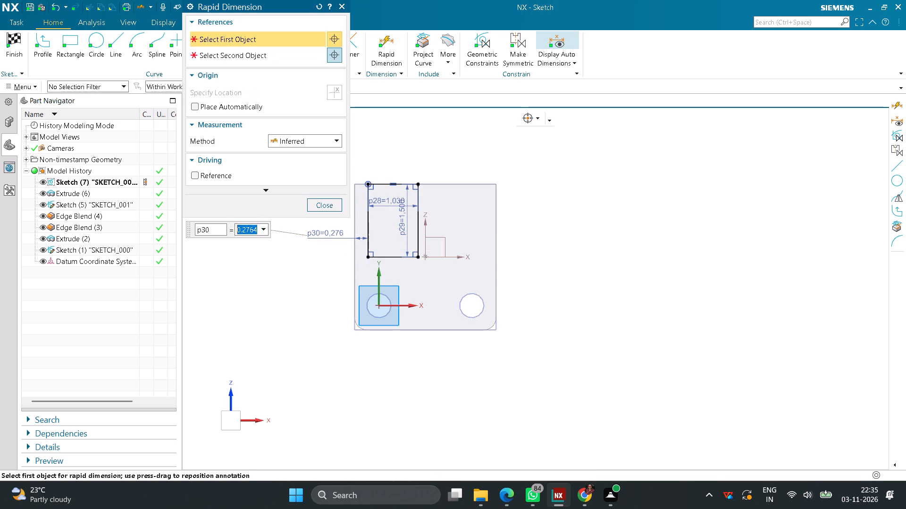
type("0.38")
key("Return")
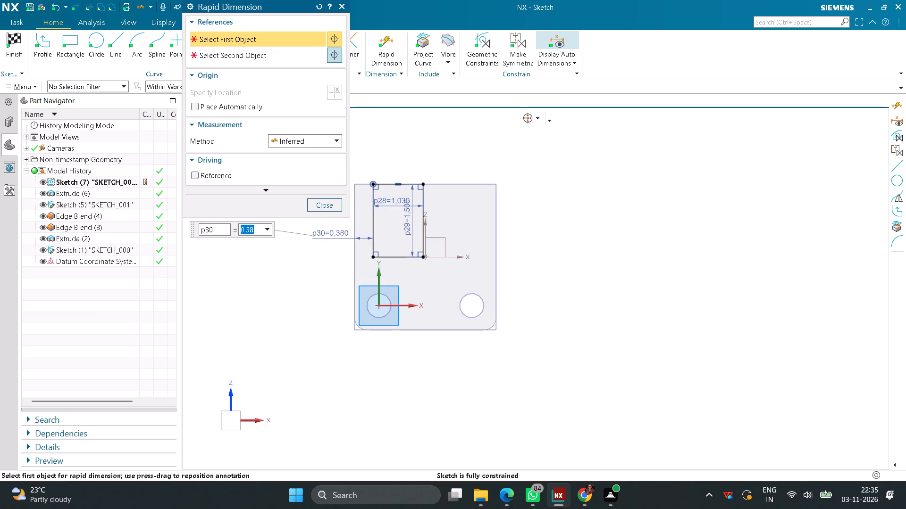
left_click(325, 209)
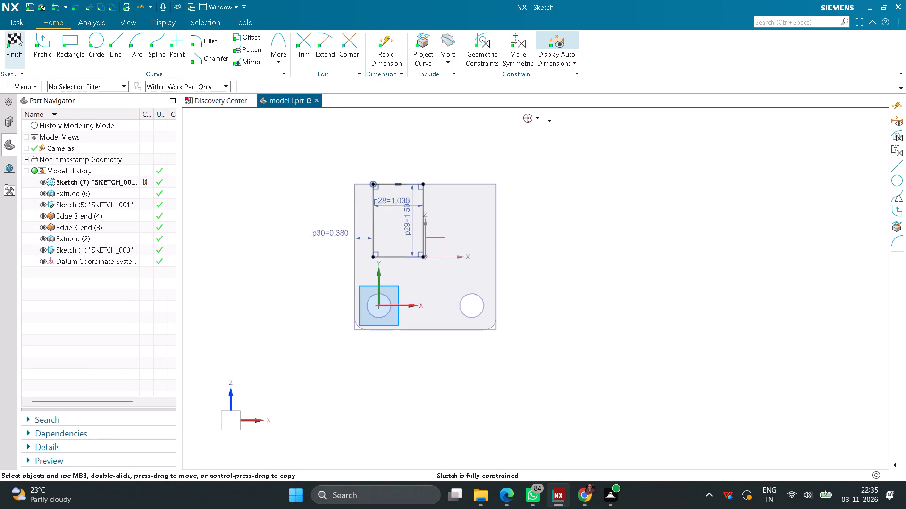
Finish the sketch and extrude the rectangle 0.9 in in the reversed direction, cutting a slot through the block.
left_click(14, 38)
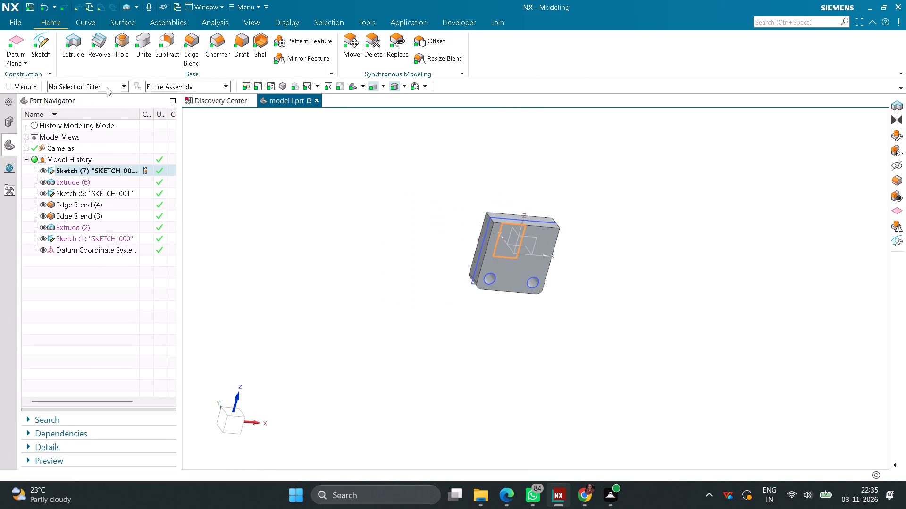
left_click(72, 49)
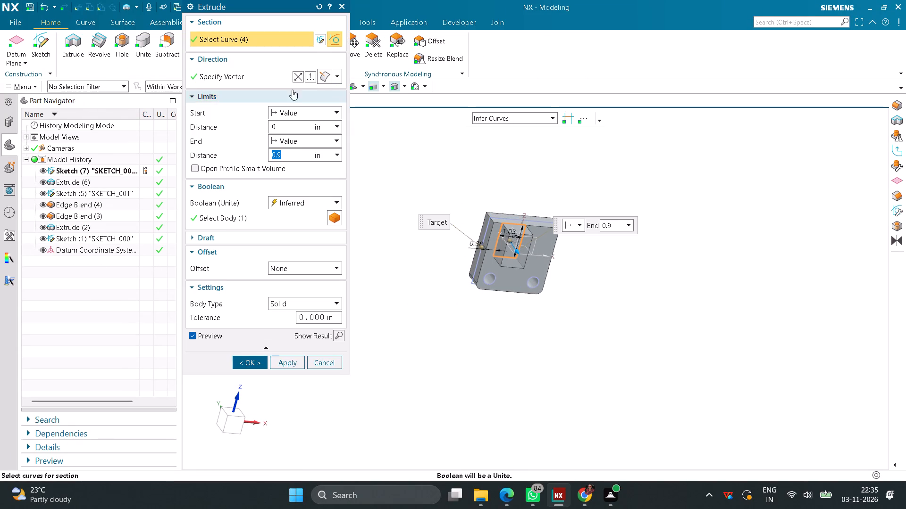
left_click(301, 77)
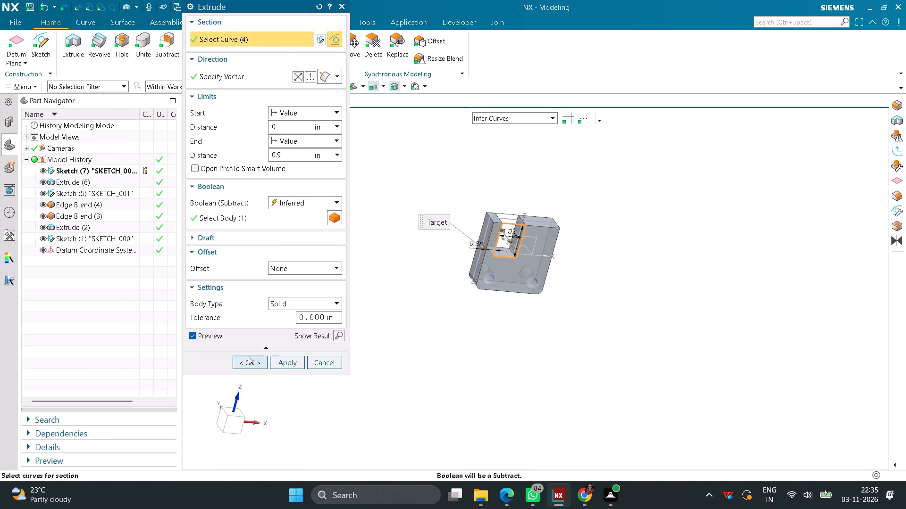
left_click(248, 356)
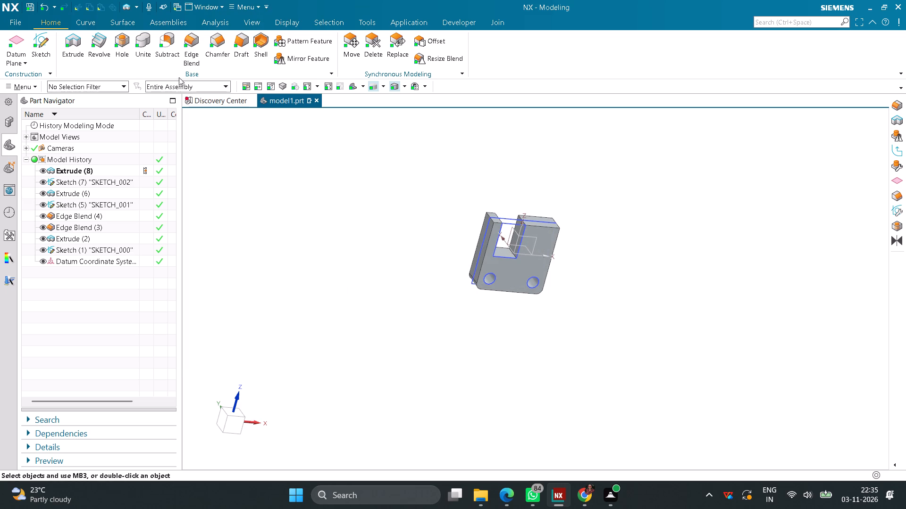
Blend the slot floor's +X corner edge with a 0.19 in radius.
left_click(185, 50)
scroll(532, 285, "up", 2)
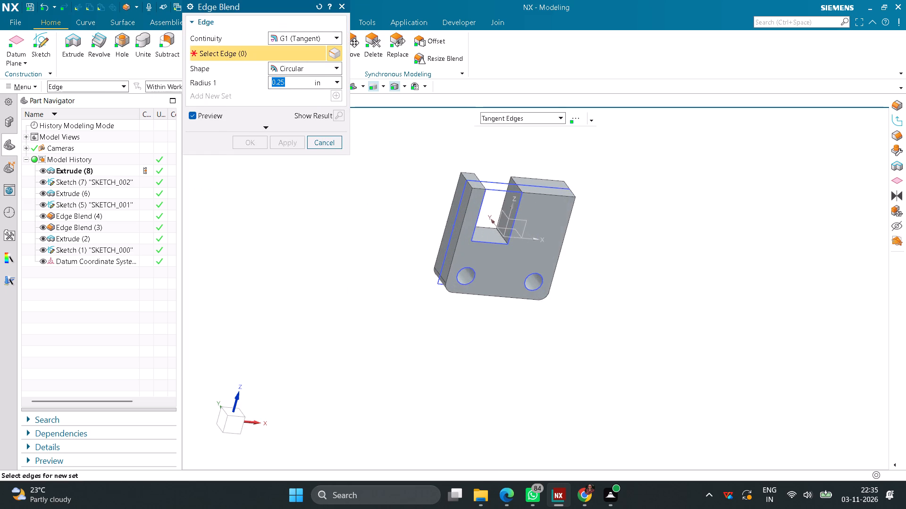
scroll(532, 278, "up", 1)
left_click(495, 234)
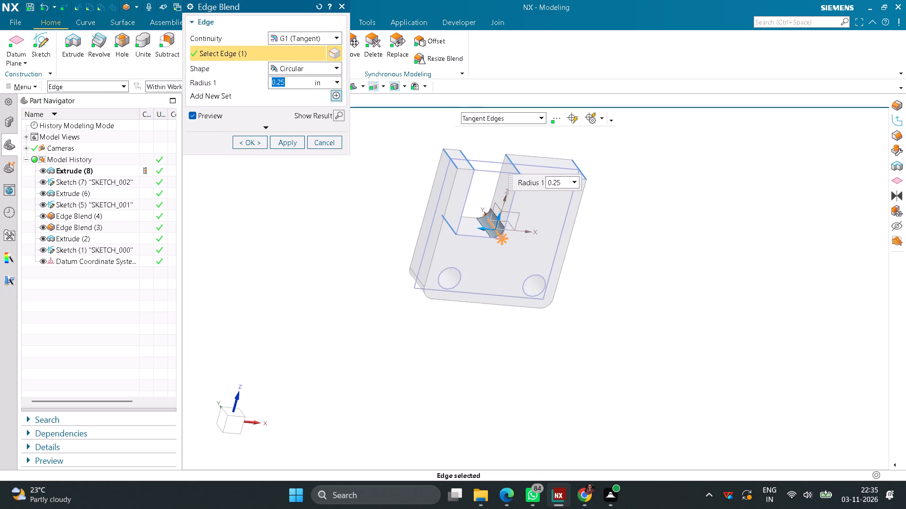
type("0.19")
key("Return")
left_click(262, 143)
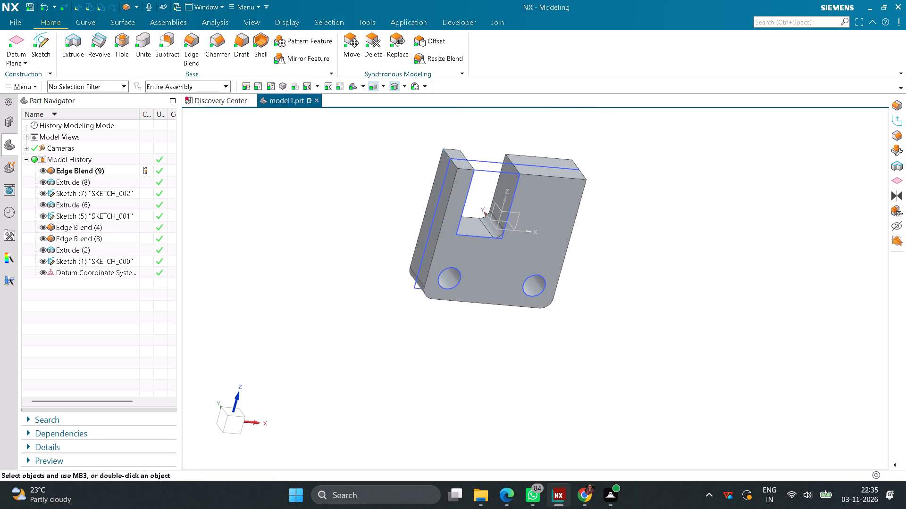
Blend the slot floor's -X corner edge with a 0.19 in radius.
middle_click_drag(624, 321, 589, 309)
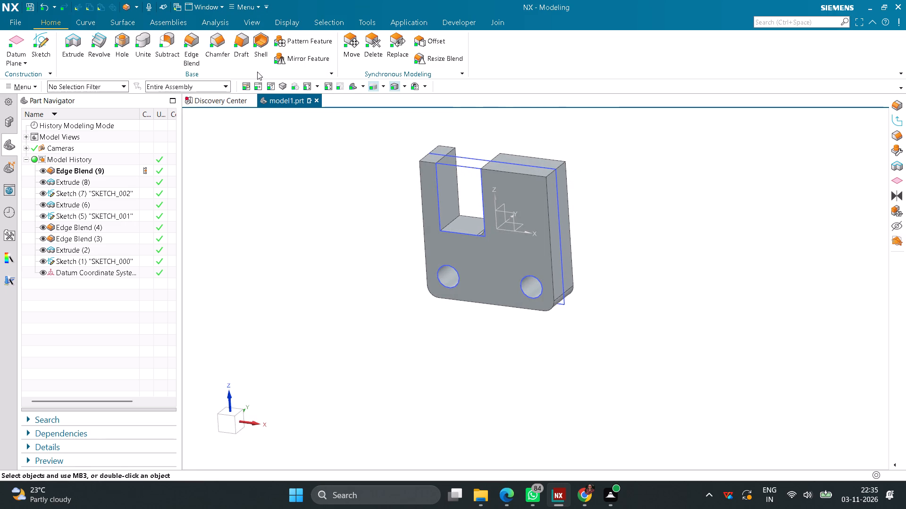
left_click(190, 49)
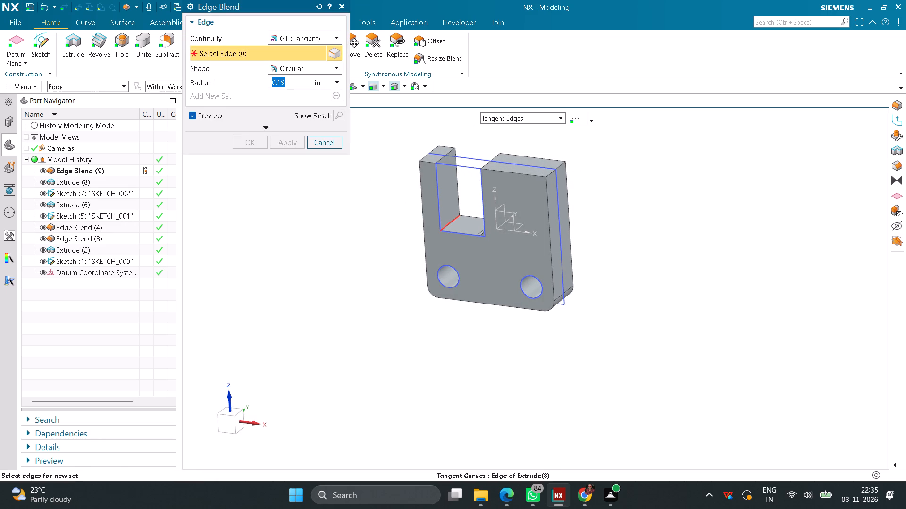
left_click(448, 221)
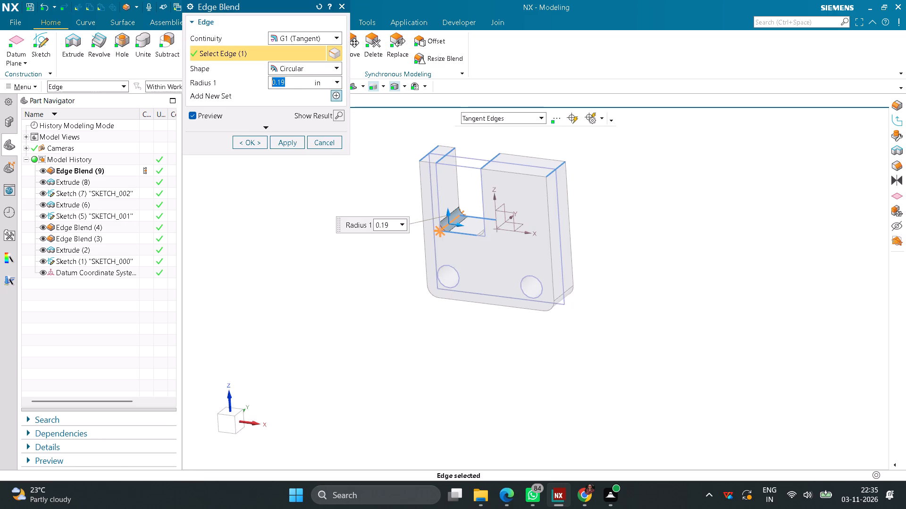
left_click(259, 148)
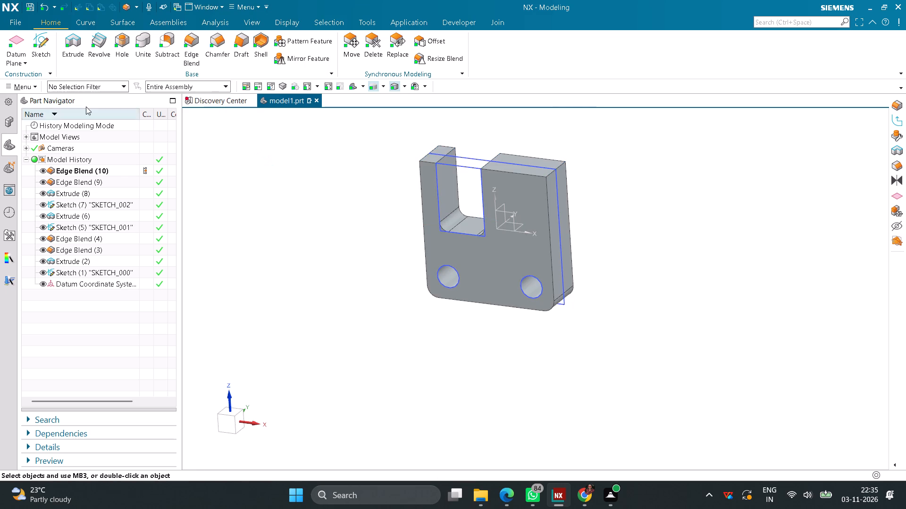
Create a new sketch on the block's front face containing the two holes.
left_click(36, 50)
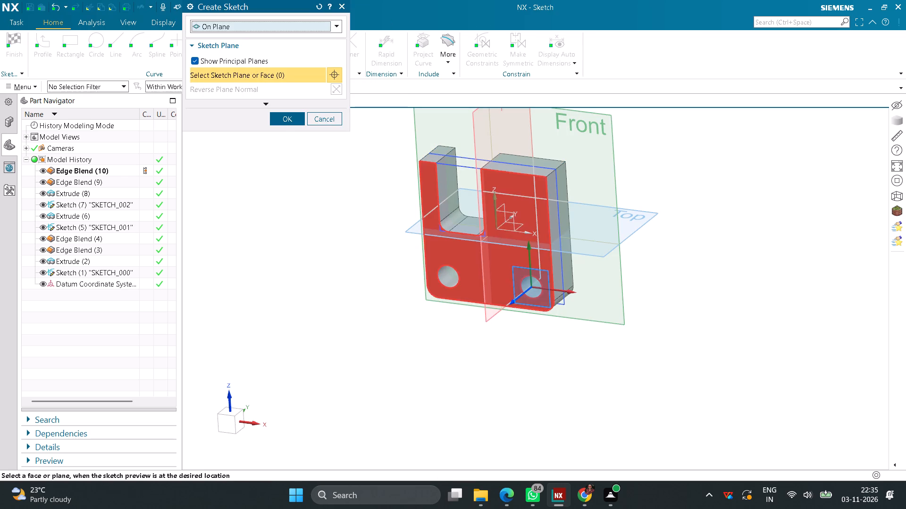
left_click(502, 268)
left_click(285, 123)
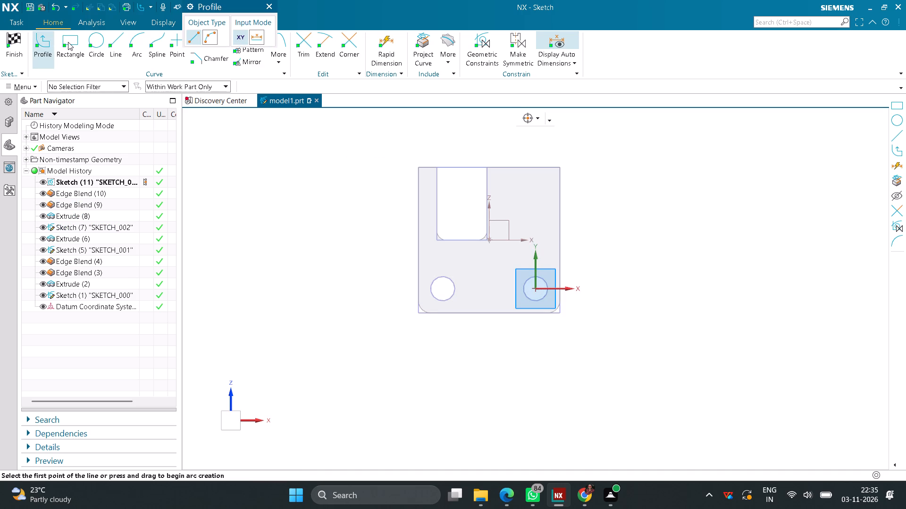
Sketch a two-corner rectangle about 0.7 in wide and 1.45 in high, hanging from the face's top edge on the slot's +X side.
left_click(68, 42)
scroll(513, 191, "up", 3)
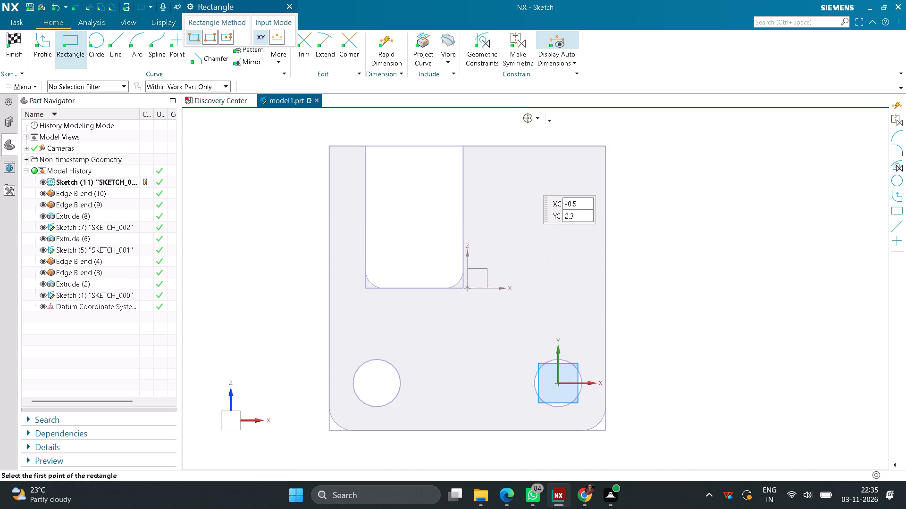
left_click(502, 148)
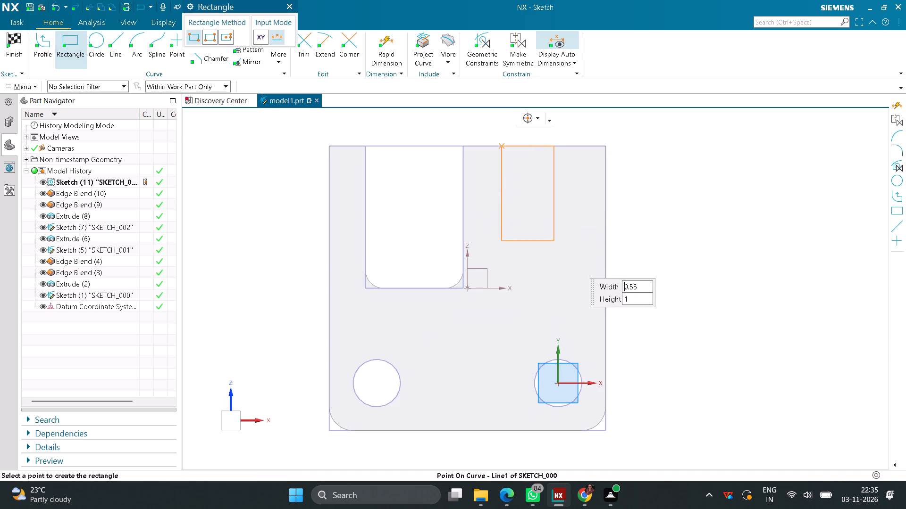
left_click(570, 284)
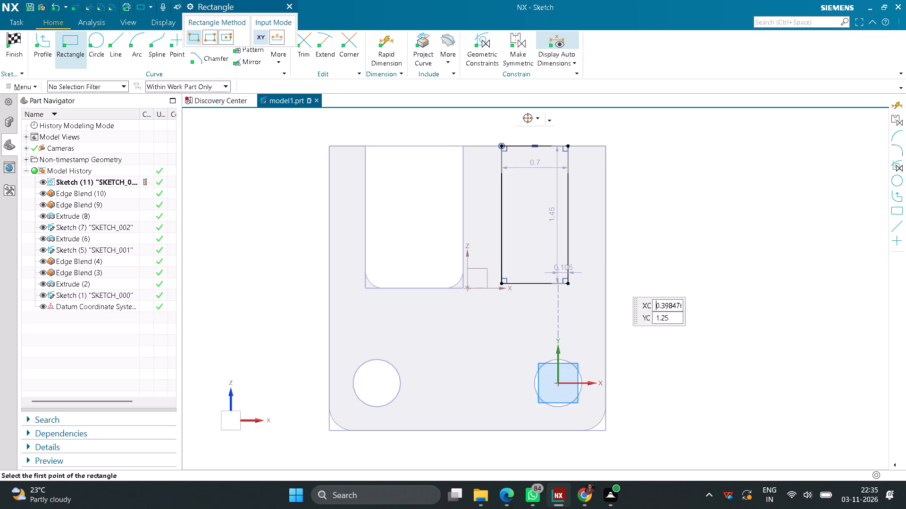
middle_click(677, 263)
Set the new rectangle's width to the expression 1.41-0.38 in.
double_click(536, 163)
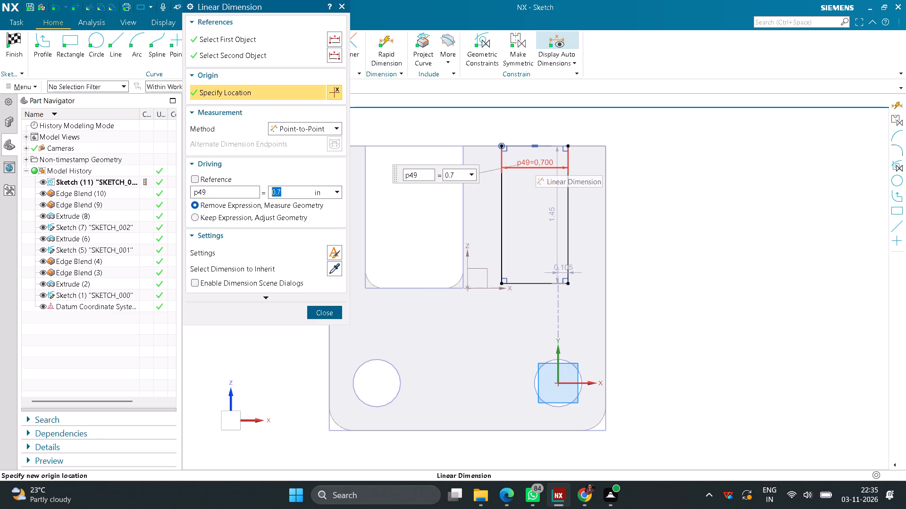
type("1.41-0.")
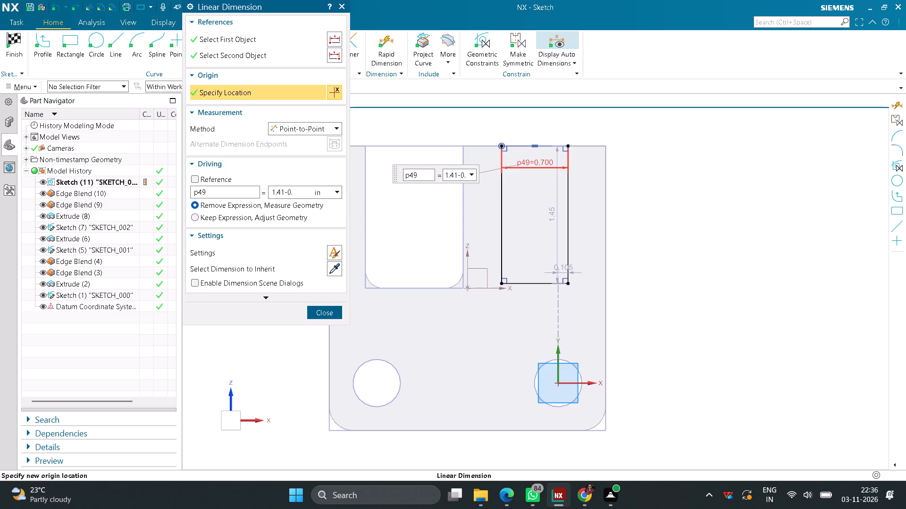
type("38")
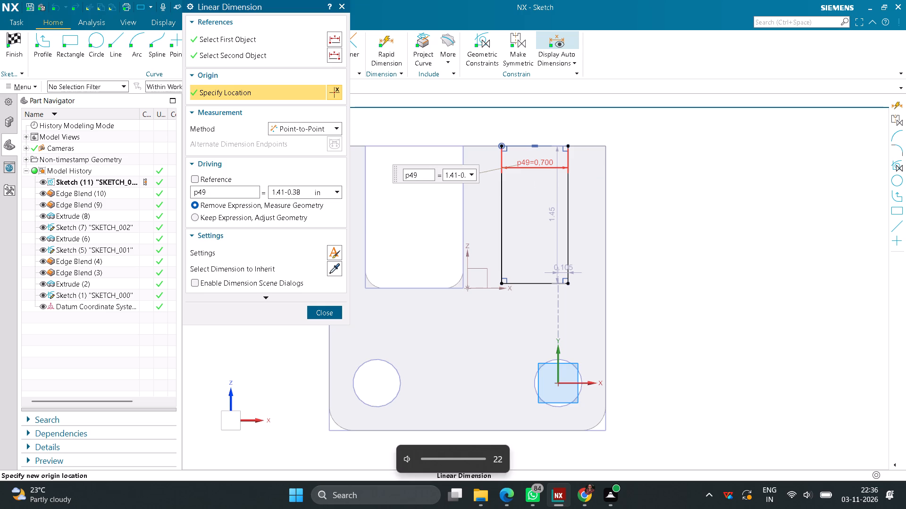
key("Return")
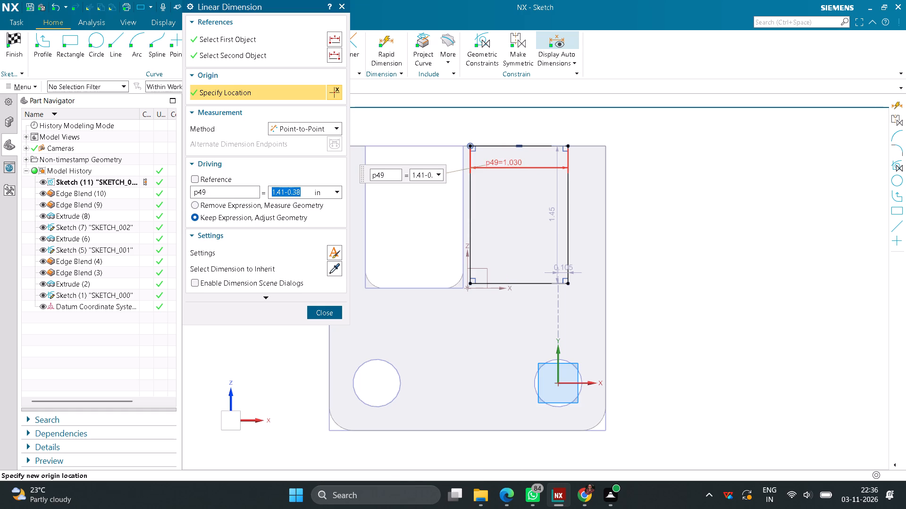
left_click(326, 313)
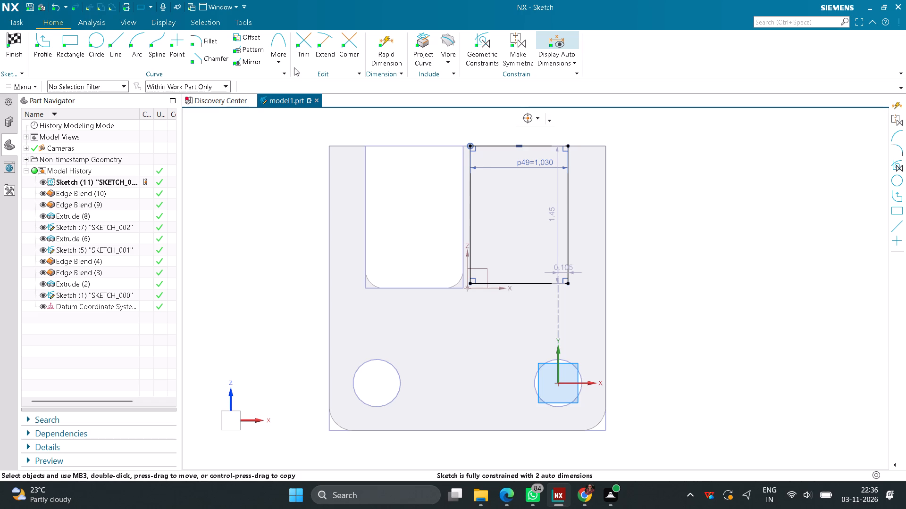
Dimension the gap between the new rectangle's +X side and the block's +X edge as 0.38 in.
left_click(381, 54)
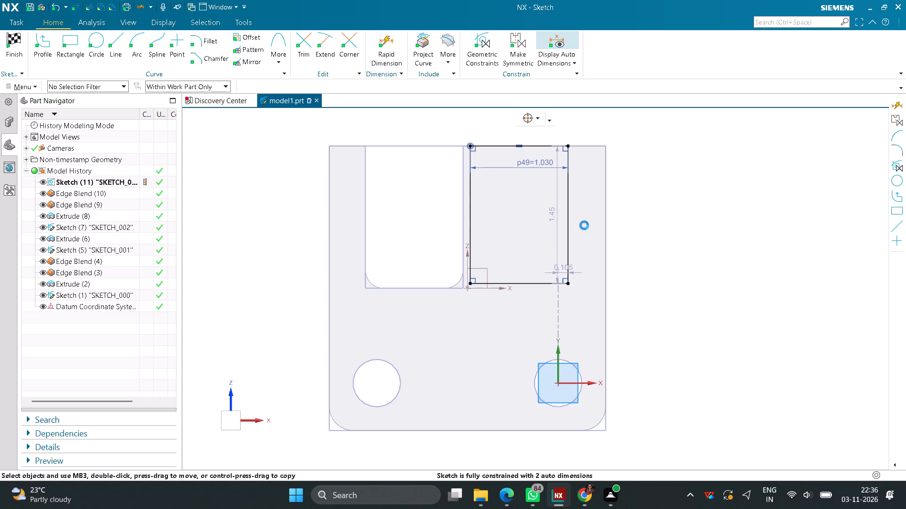
left_click(565, 210)
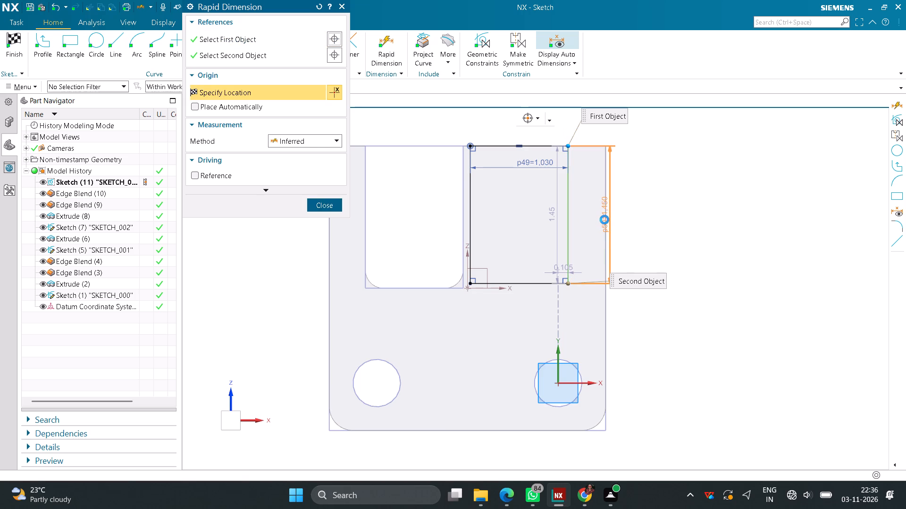
left_click(604, 216)
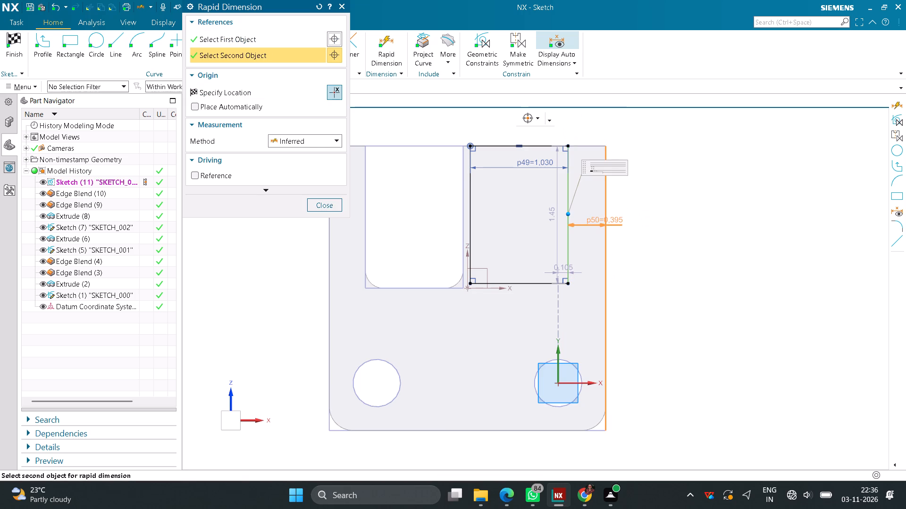
left_click(667, 225)
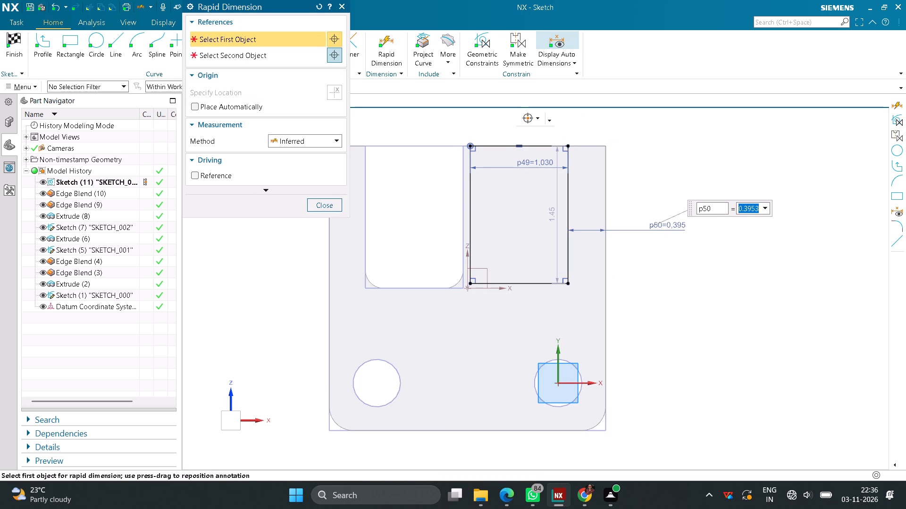
type("0.38")
key("Return")
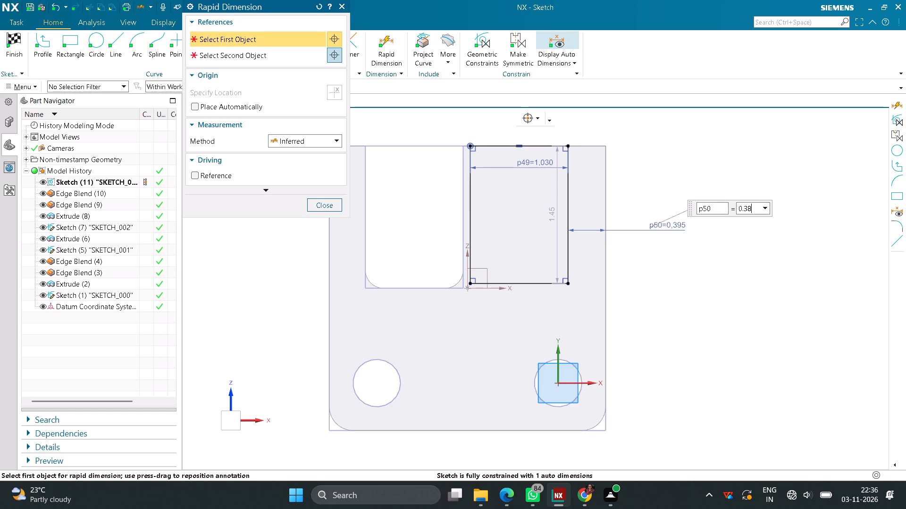
key("Return")
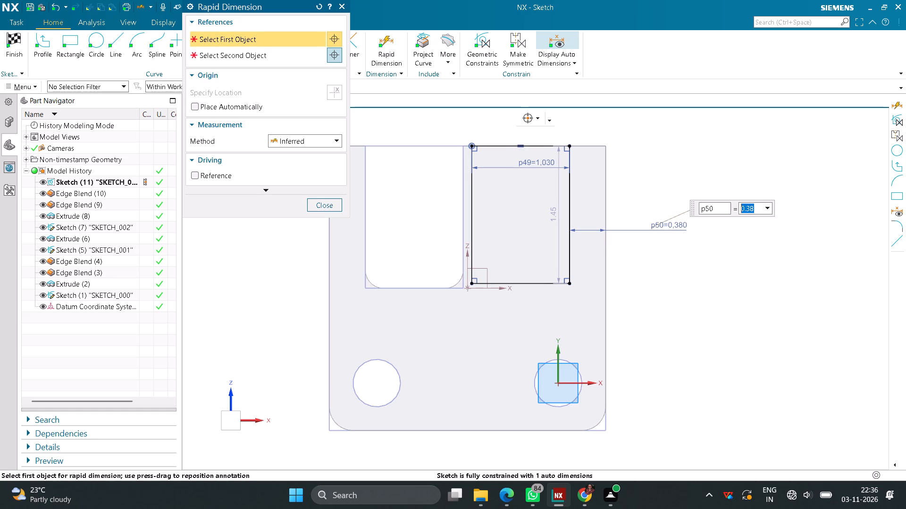
left_click(335, 210)
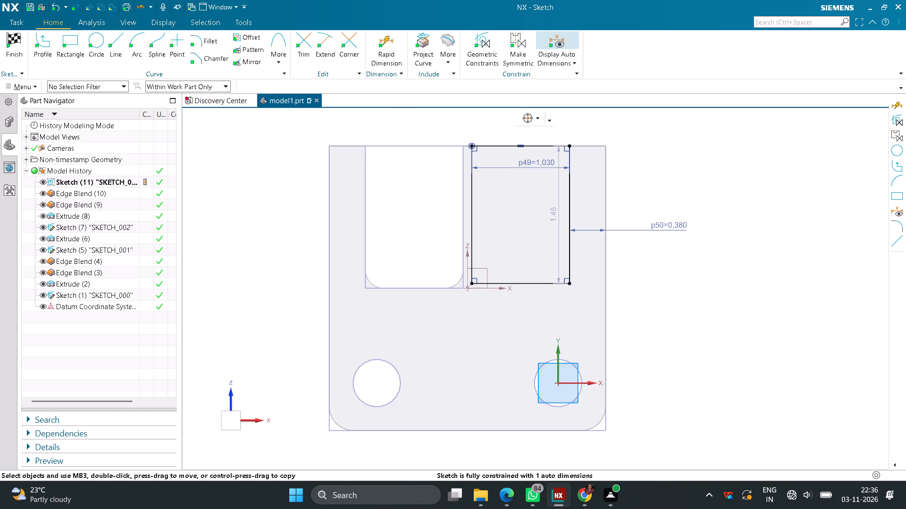
Set the new rectangle's height to 1.75 in.
double_click(551, 214)
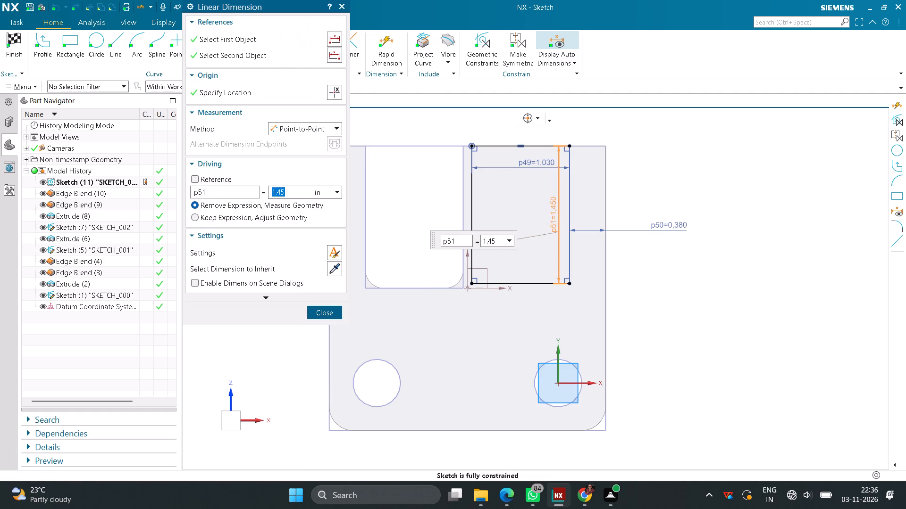
type("1.75")
key("Return")
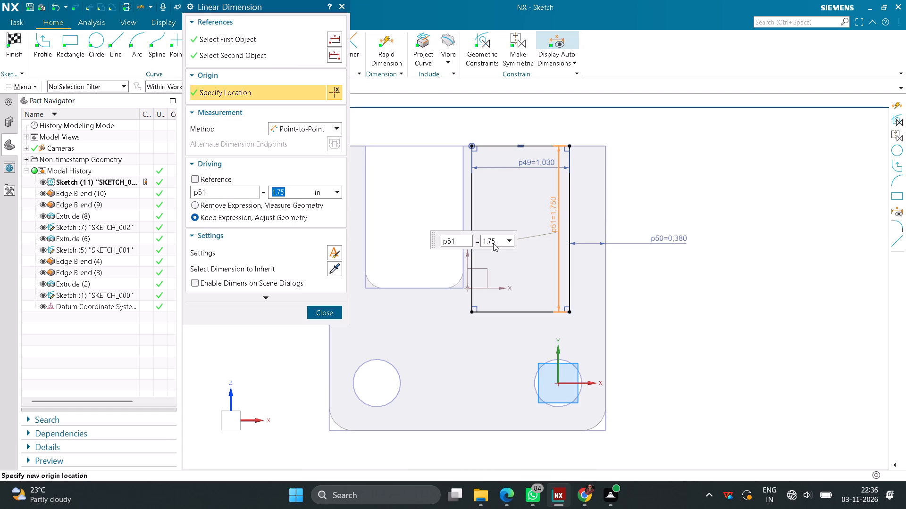
left_click(332, 306)
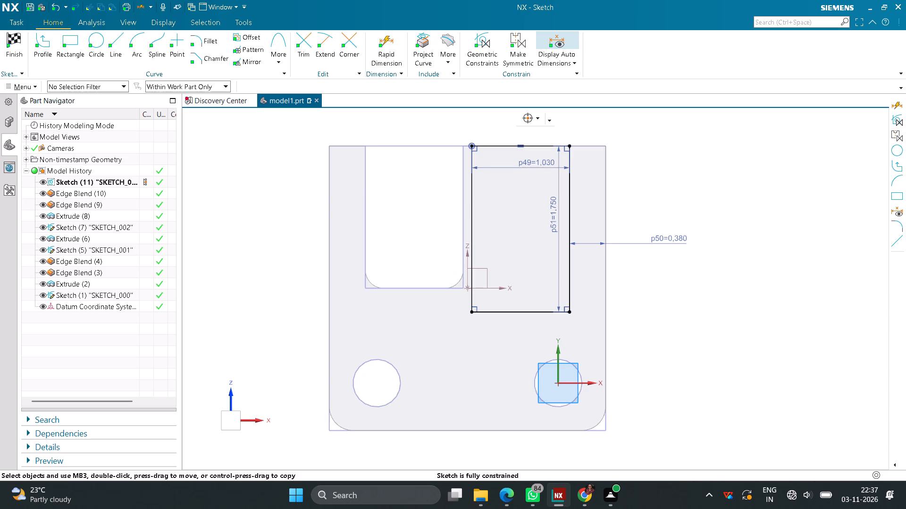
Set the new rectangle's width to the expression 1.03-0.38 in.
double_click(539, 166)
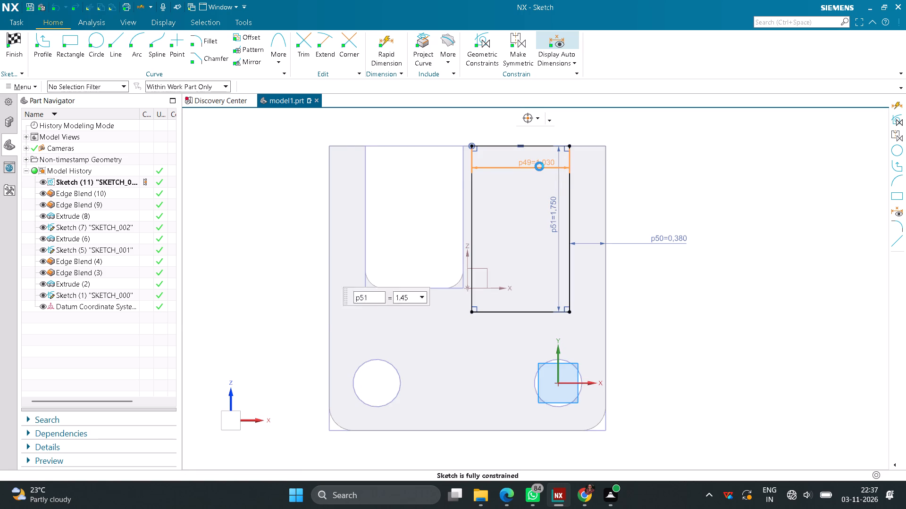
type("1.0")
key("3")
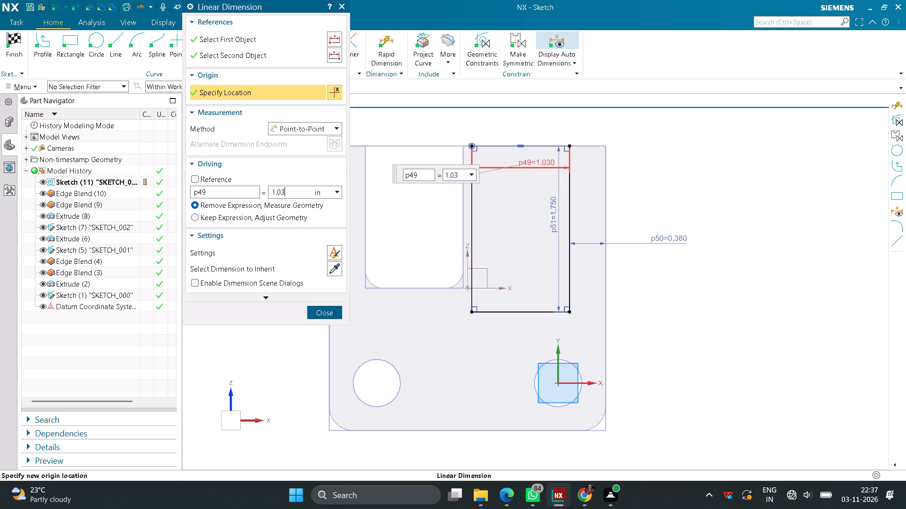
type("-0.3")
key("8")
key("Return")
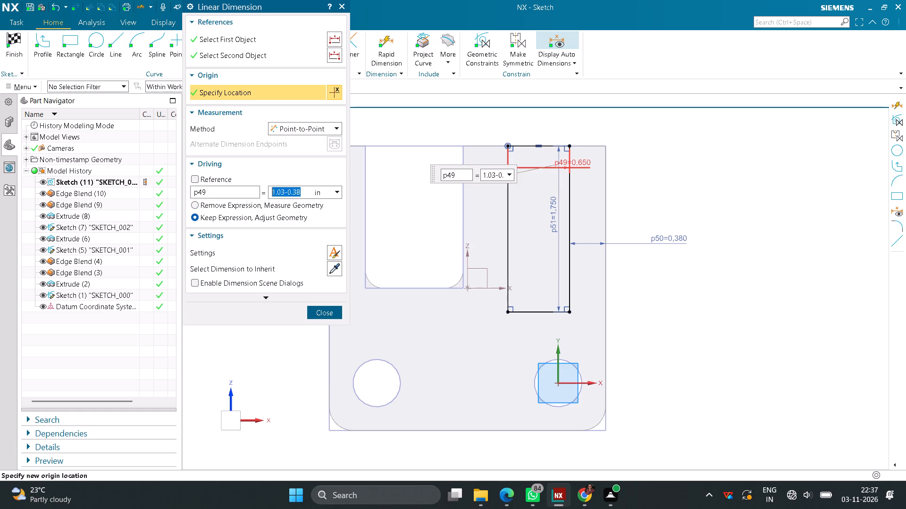
Set the new rectangle's width to the expression 1.03-0.19 in and finish the sketch.
type("10")
key("BackSpace")
type(".03-")
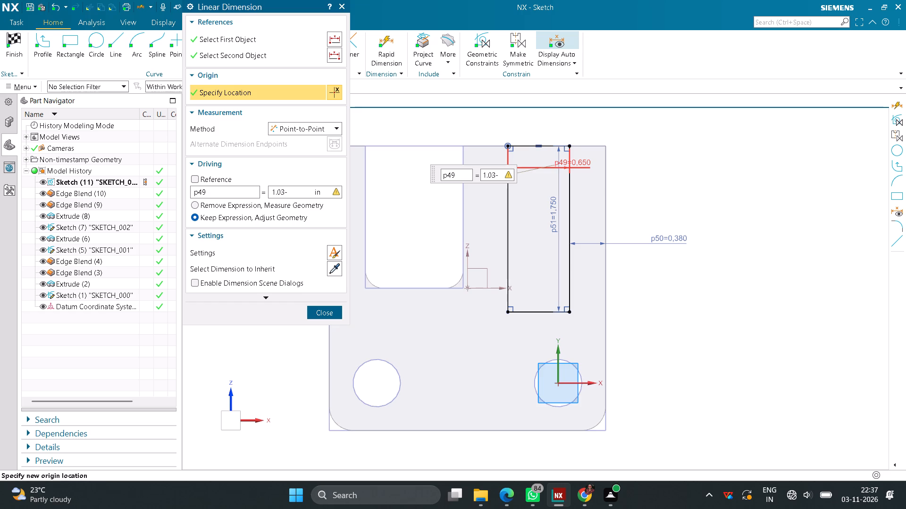
type("0.19")
key("Return")
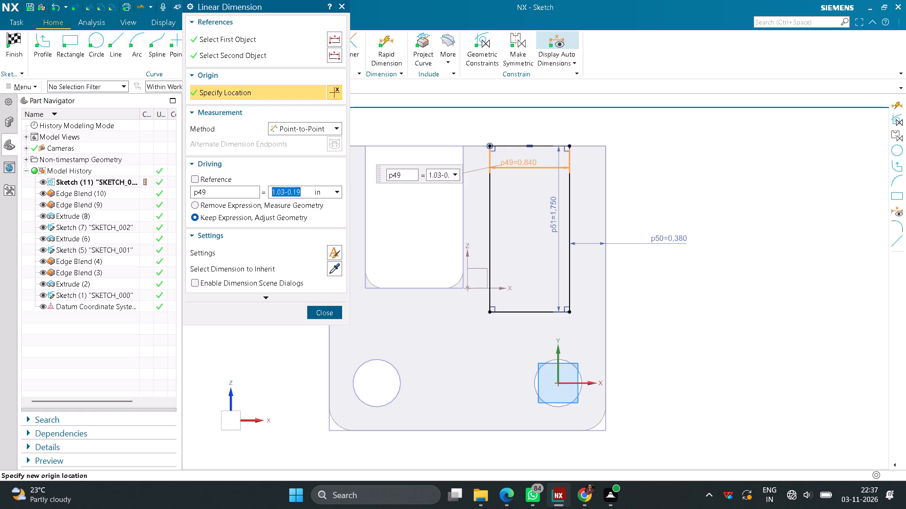
left_click(320, 306)
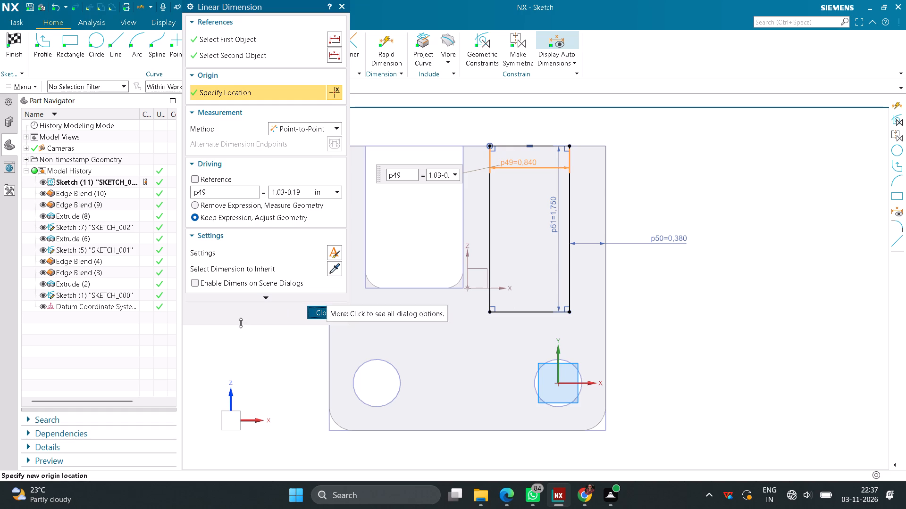
left_click(317, 312)
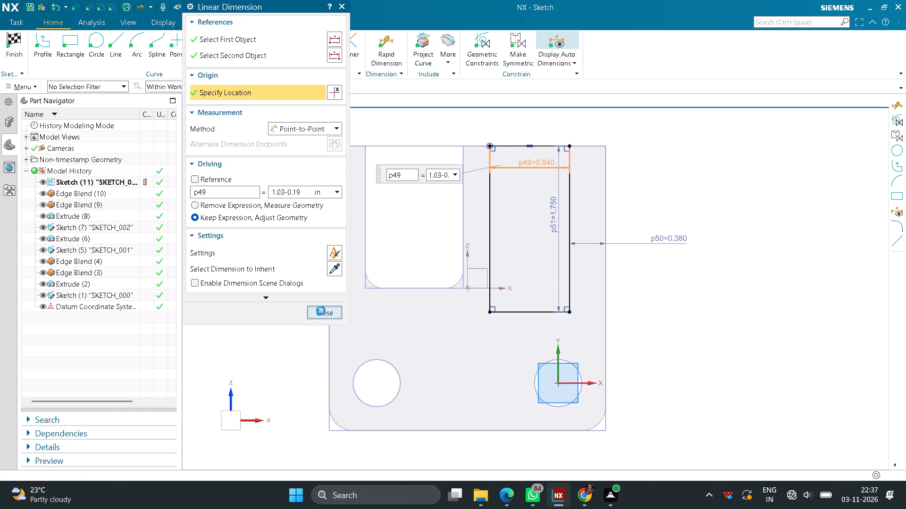
left_click(18, 34)
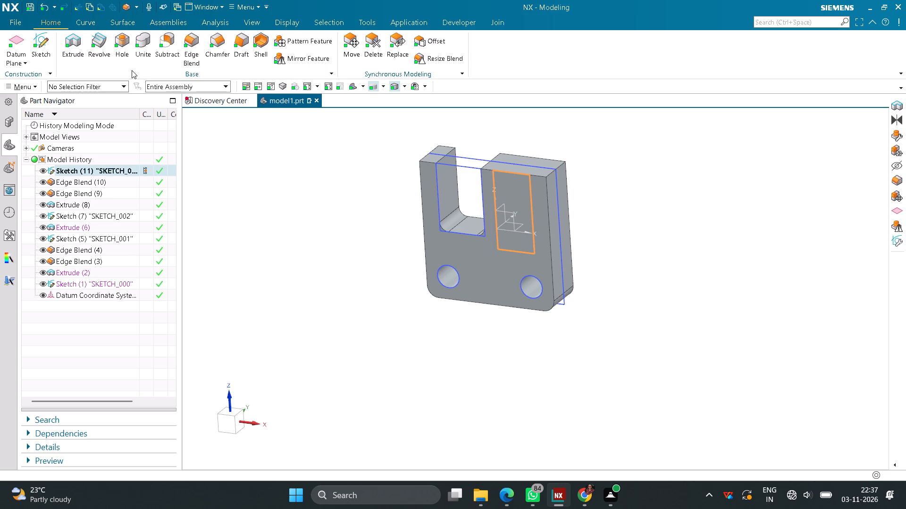
Extrude the new rectangle as a cut through the block's thickness to form the second slot.
left_click(74, 44)
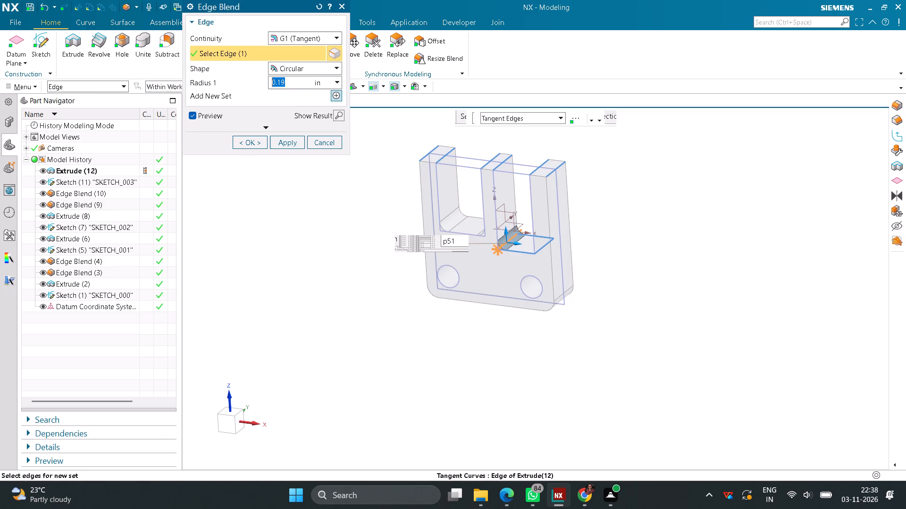
Blend the second slot floor's -X corner edge with a 0.19 in radius.
left_click(254, 139)
Blend the second slot floor's +X corner edge with a 0.19 in radius.
middle_click_drag(359, 253, 361, 252)
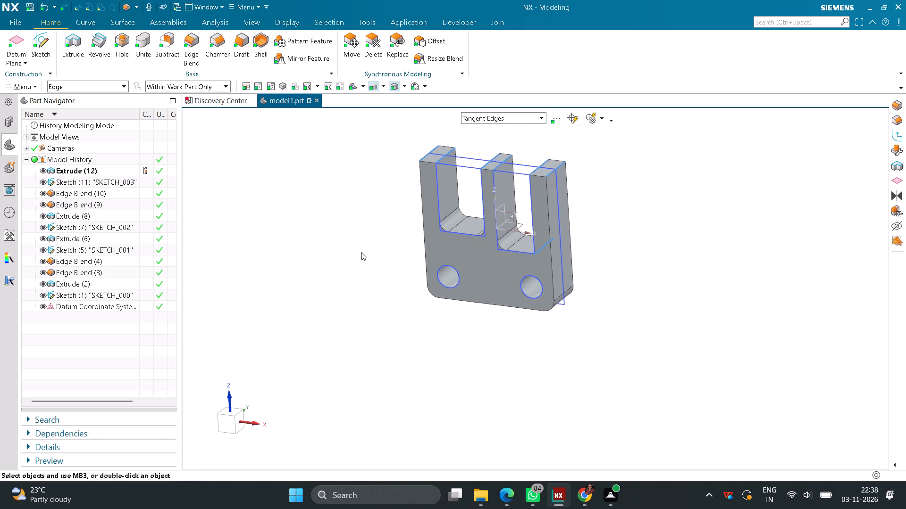
middle_click_drag(361, 252, 396, 283)
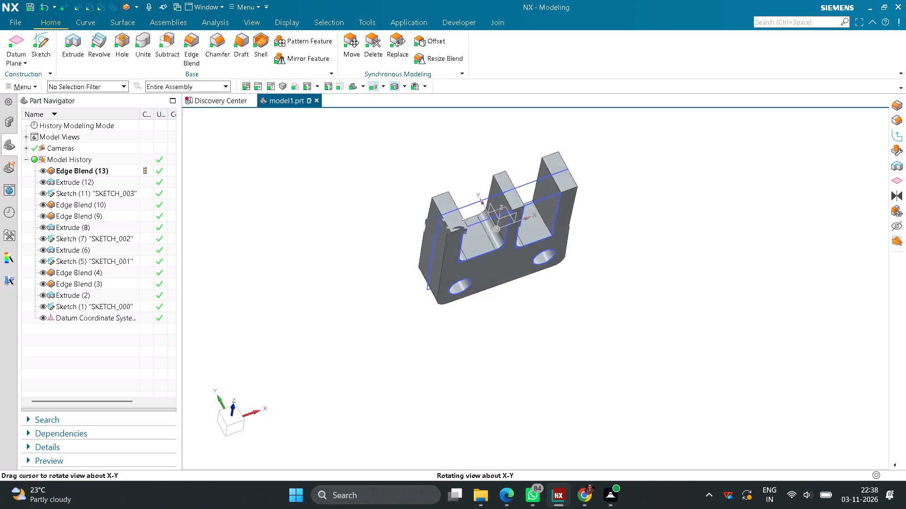
middle_click_drag(396, 283, 384, 263)
left_click(197, 48)
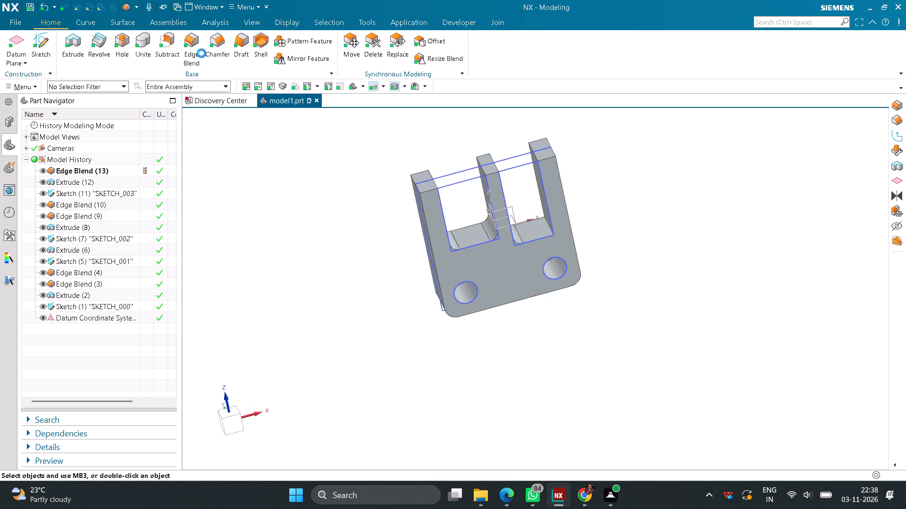
left_click(546, 223)
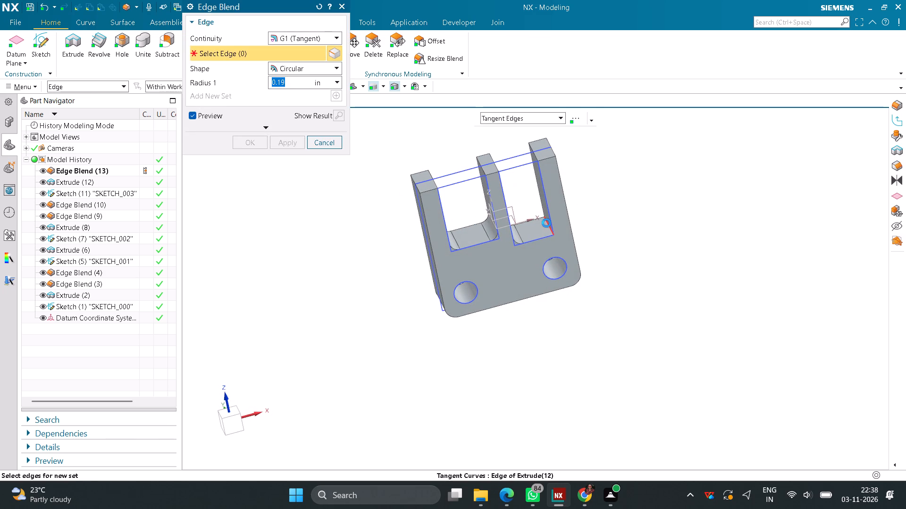
left_click(256, 146)
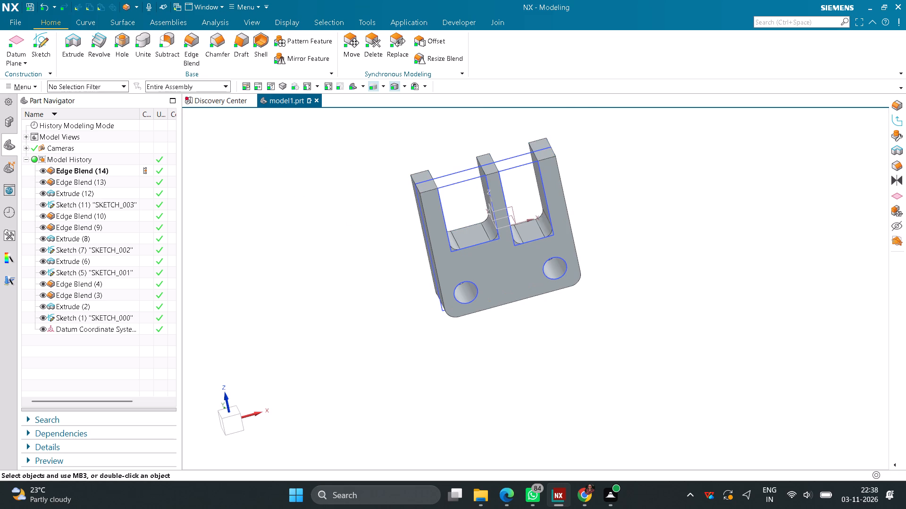
Create a new sketch on the block's outer +X side face.
left_click(47, 39)
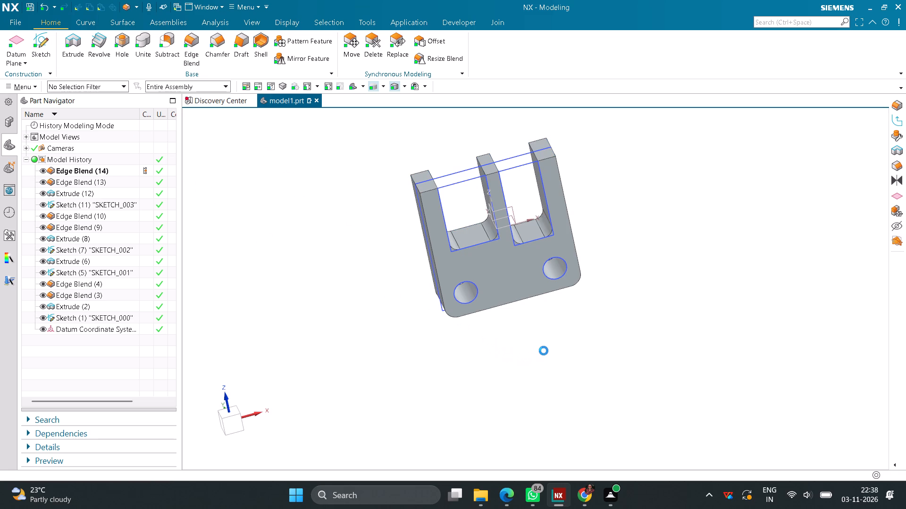
middle_click_drag(552, 351, 534, 348)
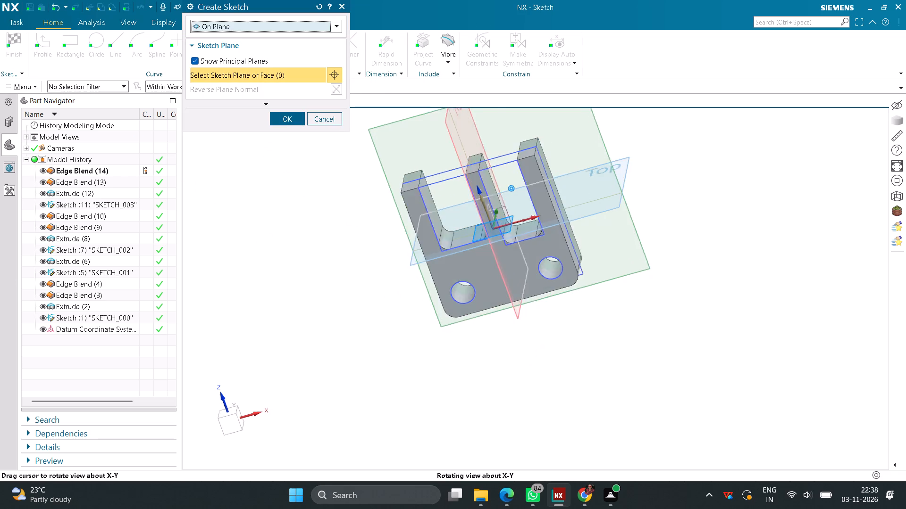
middle_click_drag(534, 348, 489, 369)
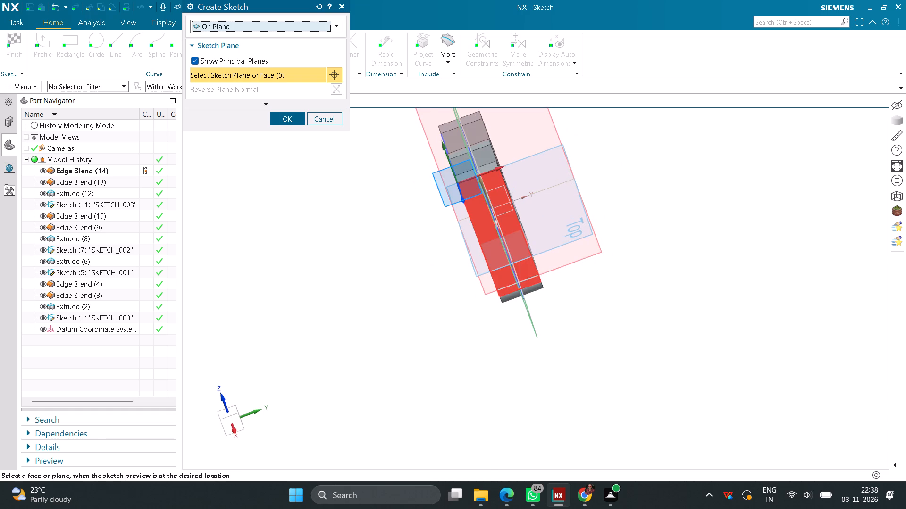
left_click(479, 207)
left_click(276, 114)
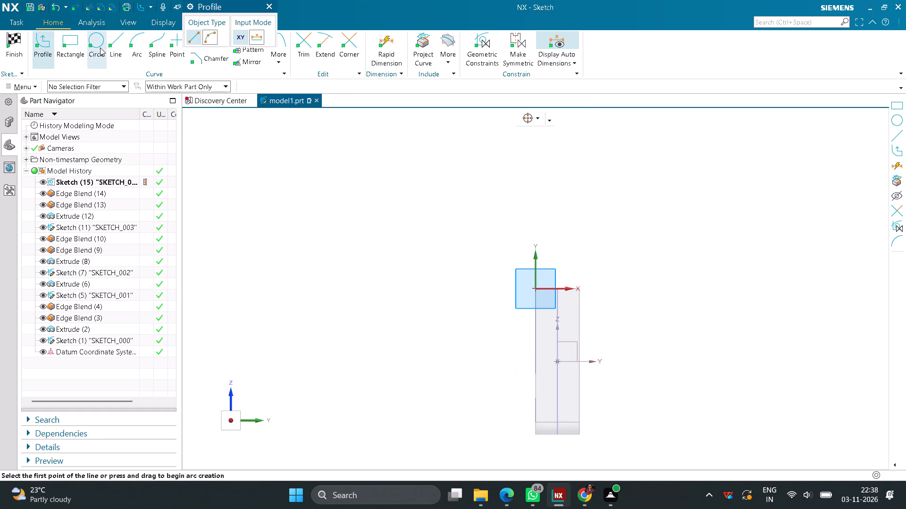
Sketch a 0.5 in diameter circle centred on the side face's vertical midline, about 0.67 in below the top edge.
left_click(100, 48)
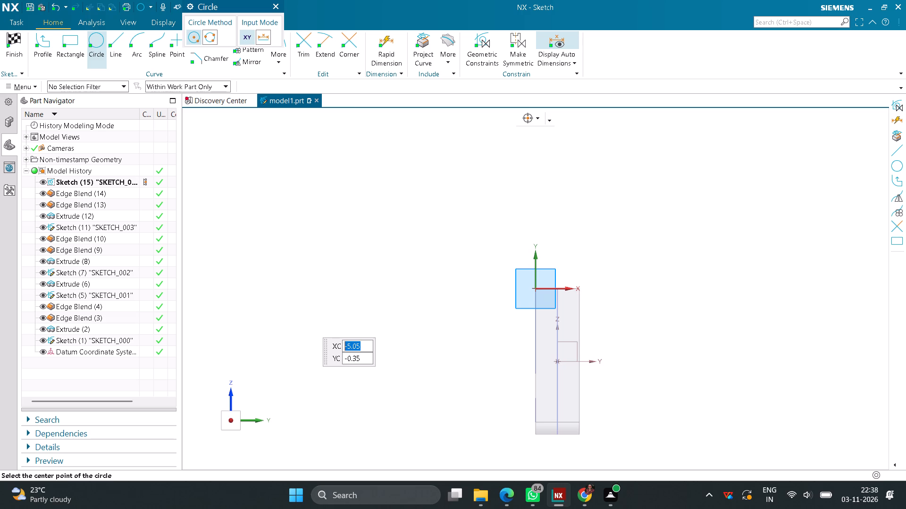
left_click(556, 321)
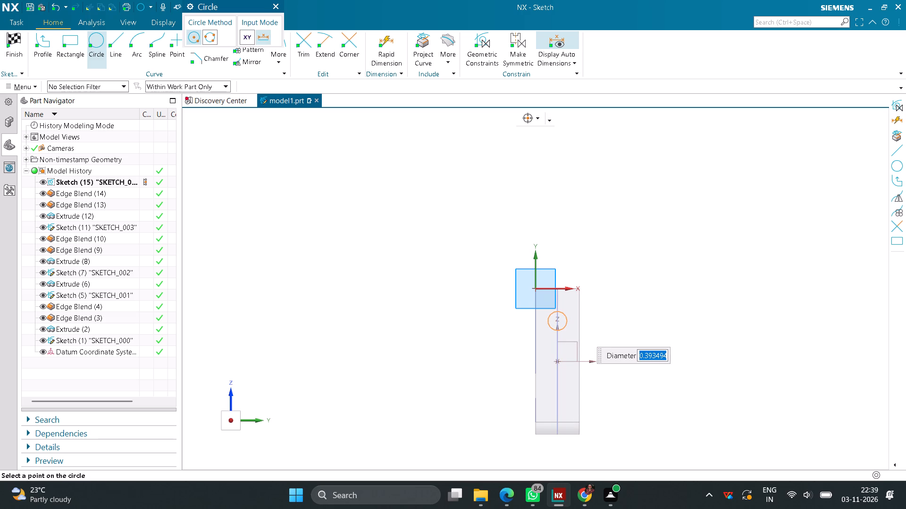
type("0.5")
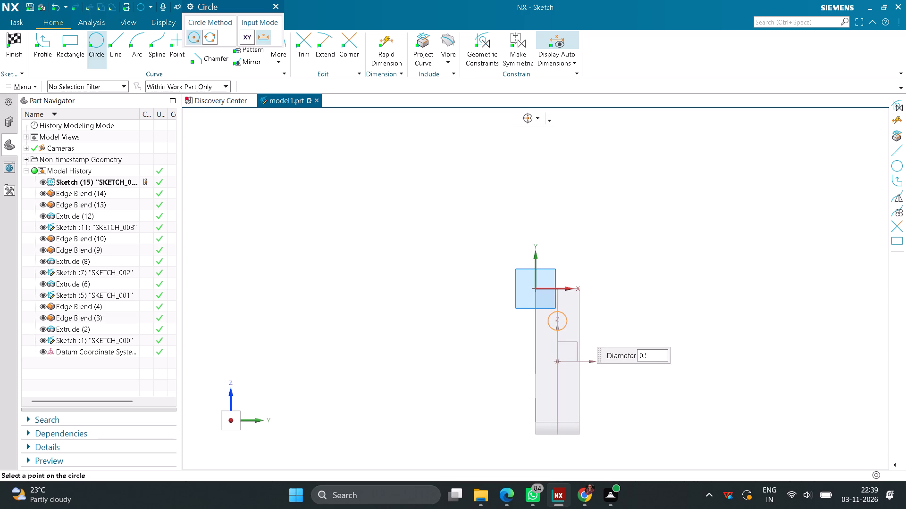
key("Return")
middle_click(633, 258)
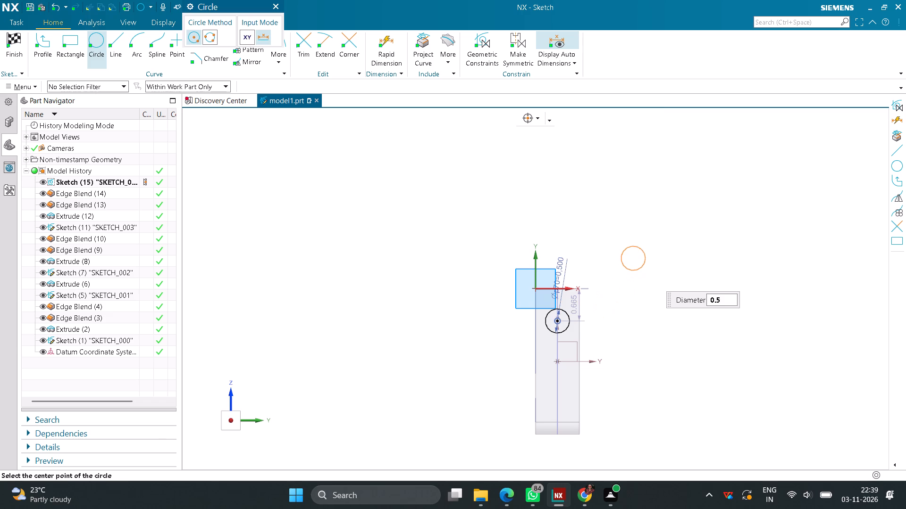
Set the distance from the block's top edge to the circle's centre to 0.5 in.
double_click(578, 302)
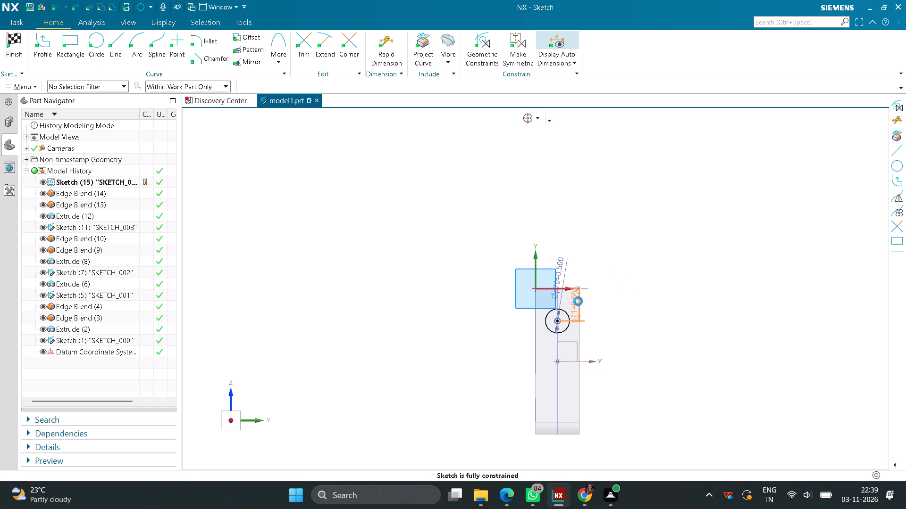
type("0.5")
key("Return")
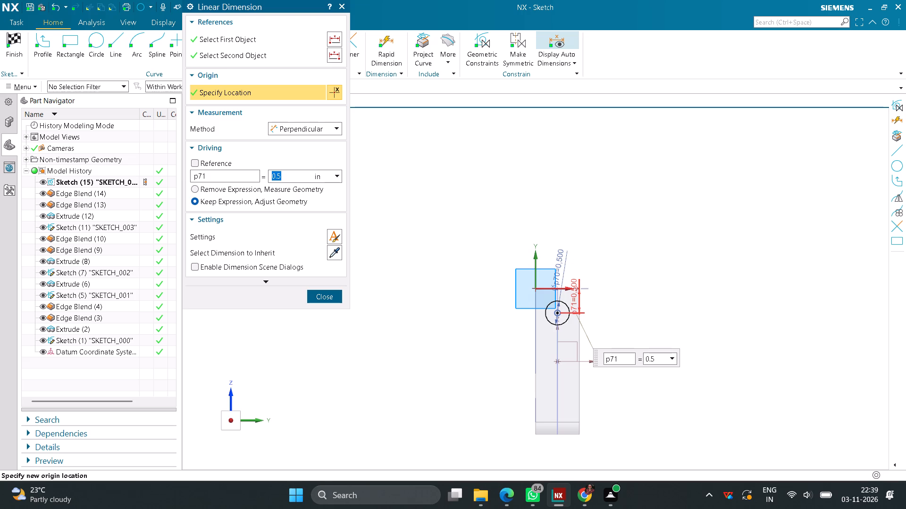
left_click(332, 296)
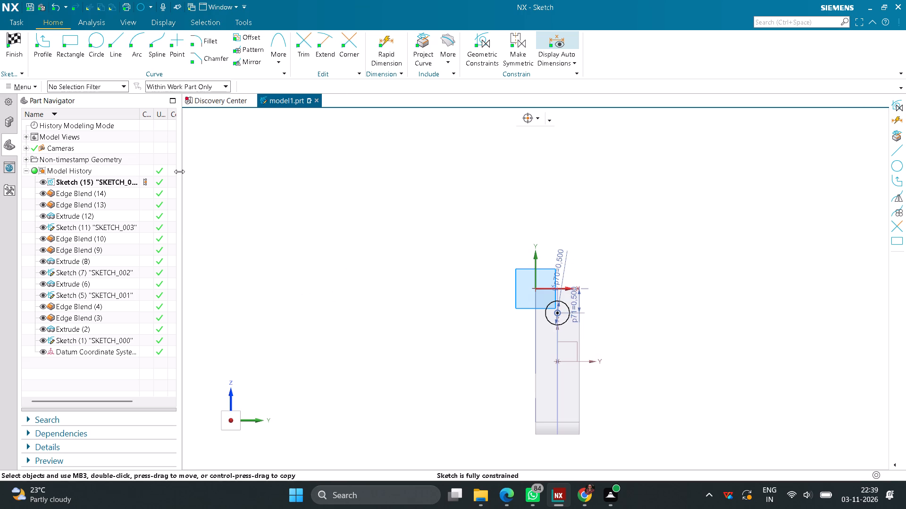
Finish the sketch and extrude its side-face circle Through All as a subtractive cut across the block's three uprights.
left_click(9, 47)
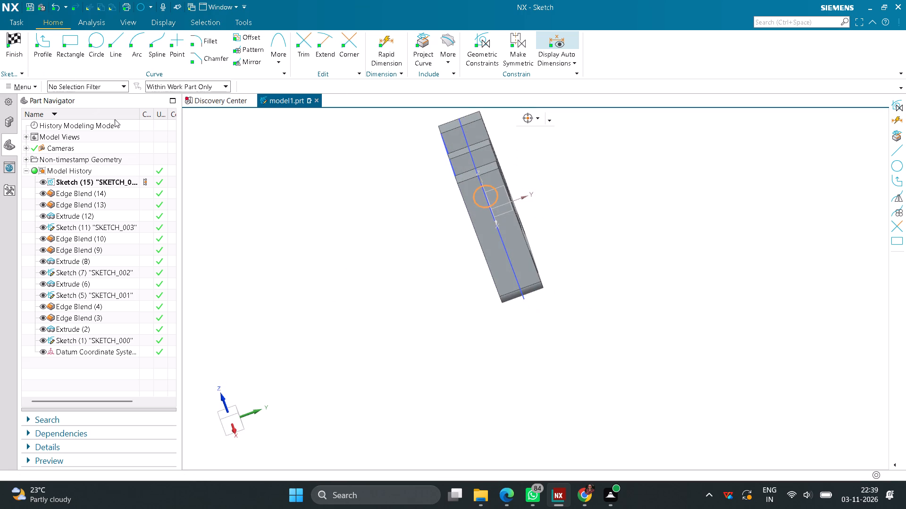
middle_click_drag(331, 291, 389, 263)
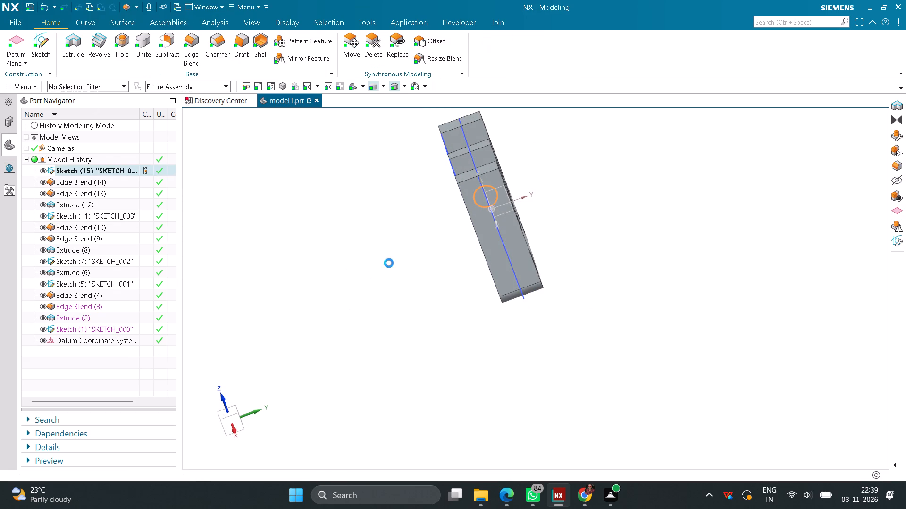
left_click(76, 43)
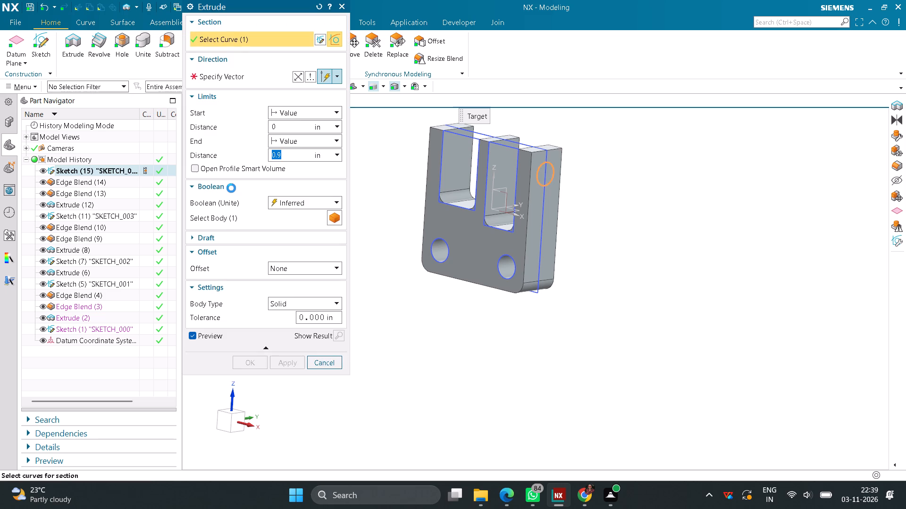
left_click(300, 73)
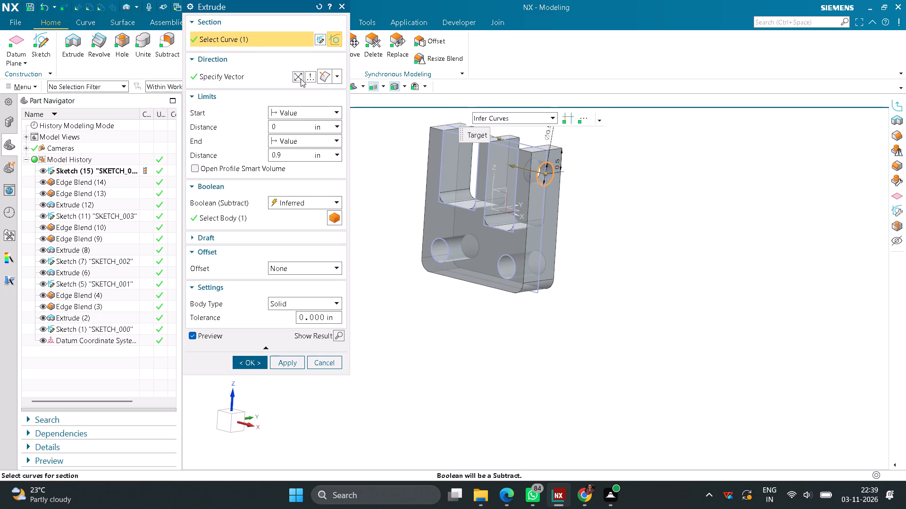
left_click(335, 143)
left_click(301, 229)
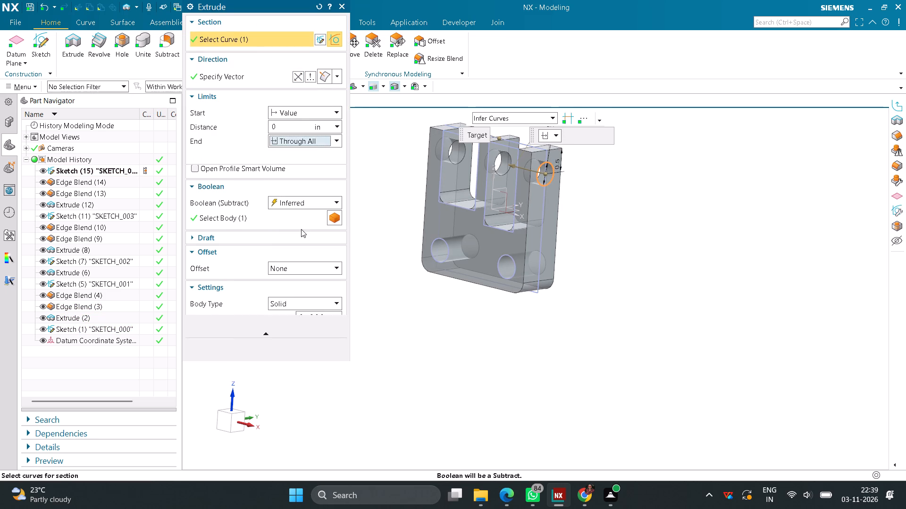
left_click(264, 349)
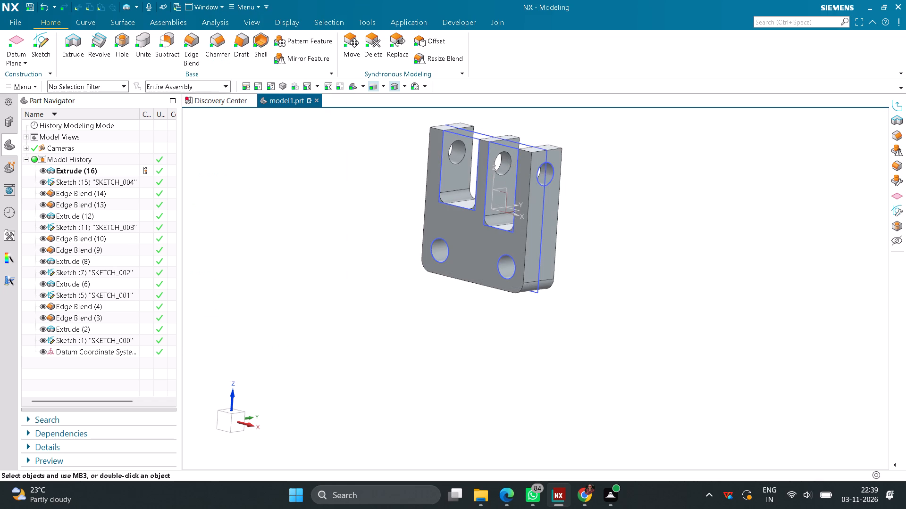
Save the part as model1.prt in the internship folder.
scroll(314, 328, "down", 1)
middle_click_drag(314, 329, 347, 330)
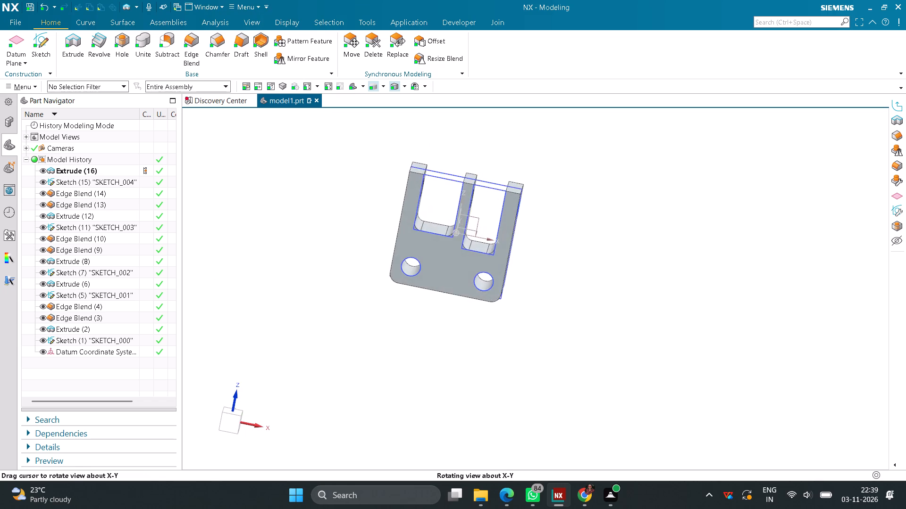
middle_click_drag(347, 330, 347, 320)
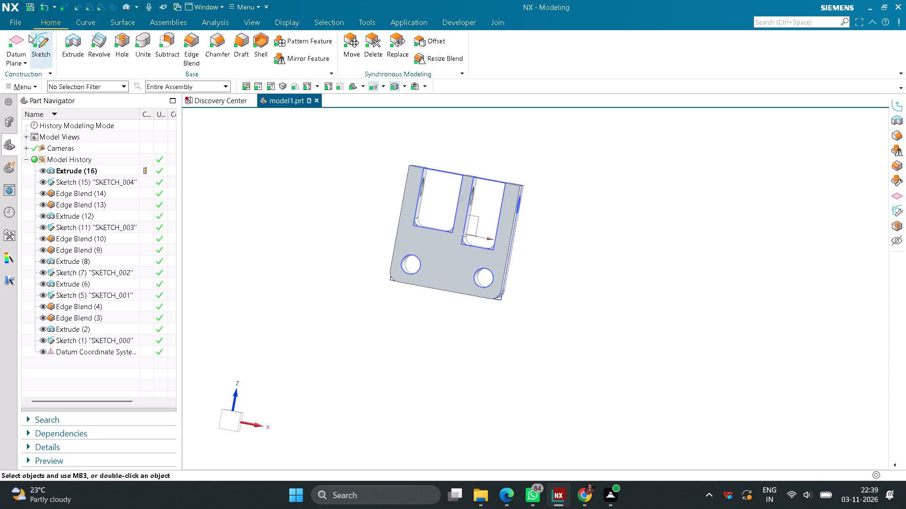
left_click(21, 22)
left_click(45, 87)
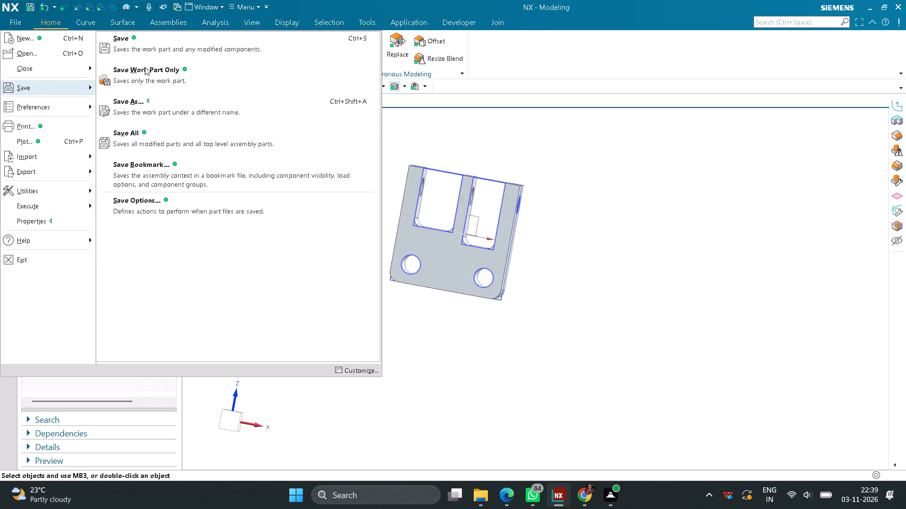
left_click(149, 48)
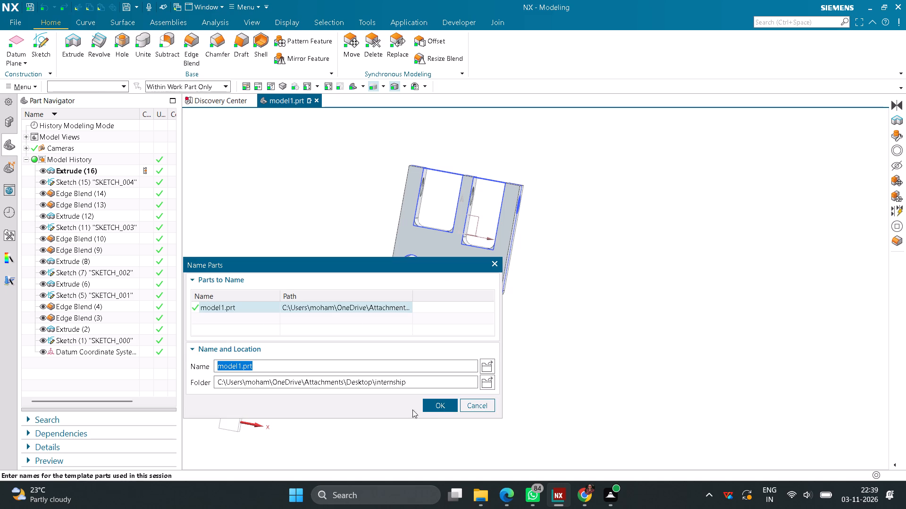
left_click(434, 408)
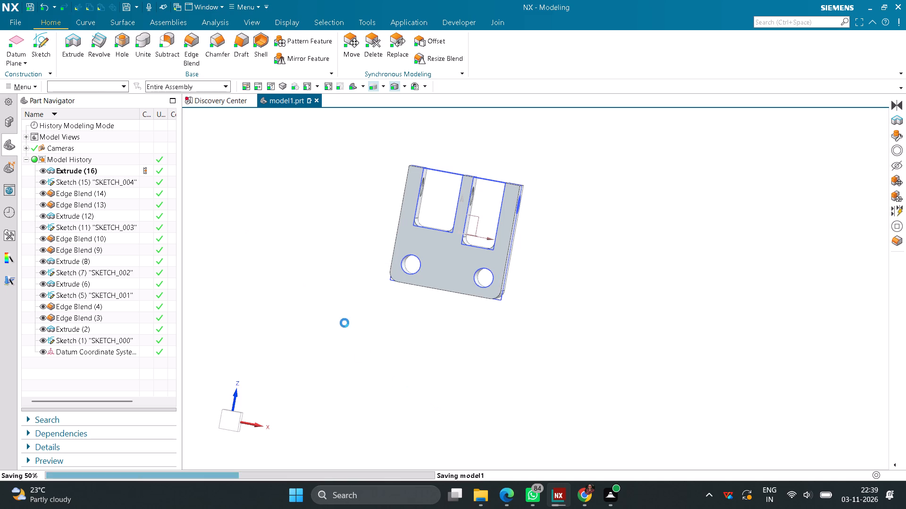
Save a copy of the part as model1 in IGES format in the internship folder.
left_click(18, 19)
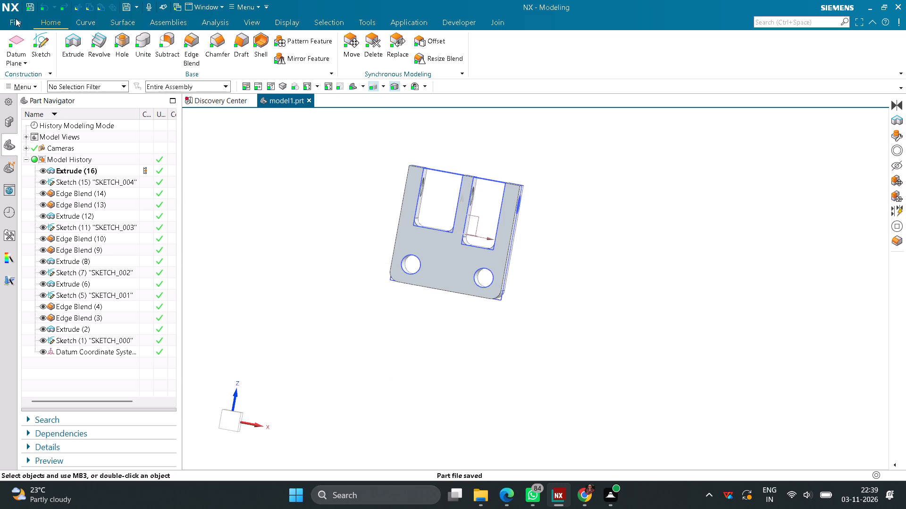
left_click(37, 91)
left_click(143, 110)
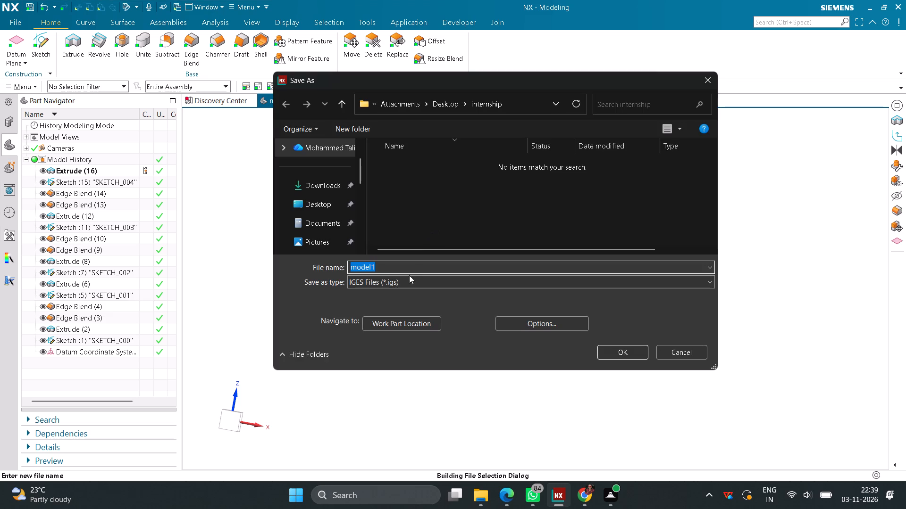
left_click(625, 350)
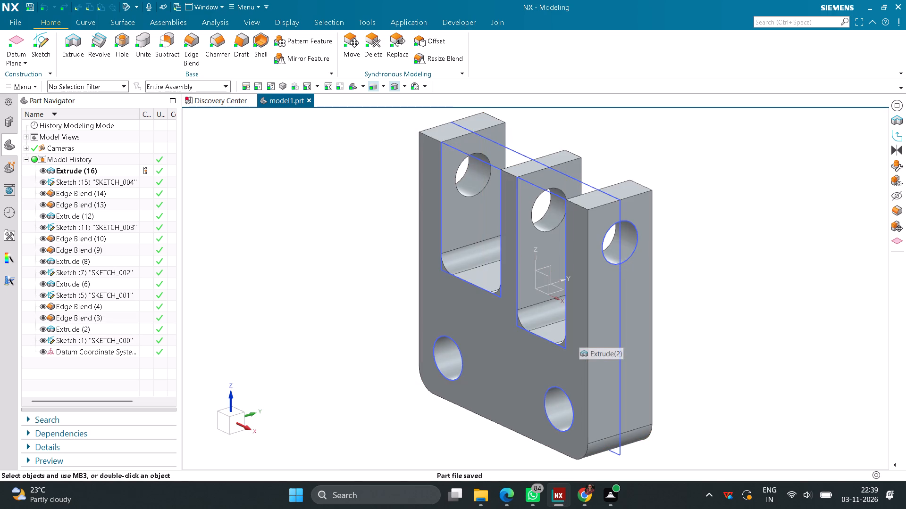
Create an A - Size inch drawing that references model1, leaving the title block cells blank.
left_click(16, 25)
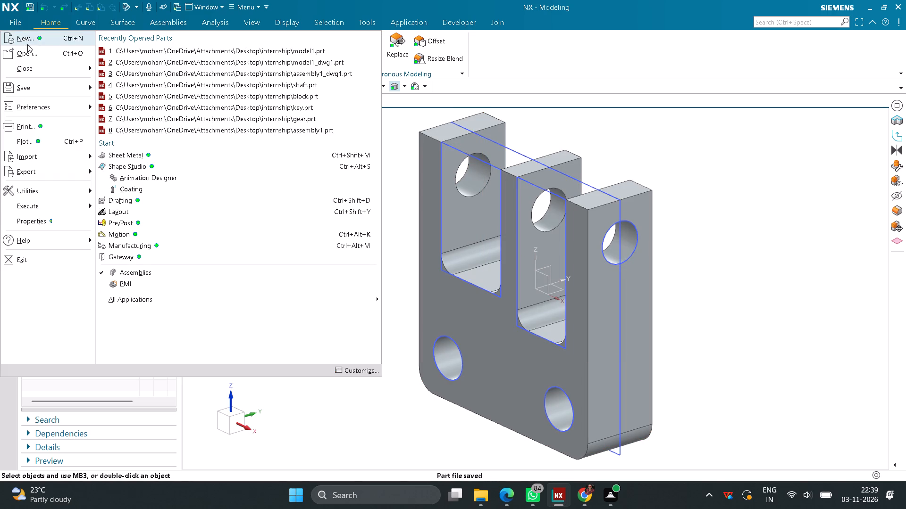
left_click(30, 42)
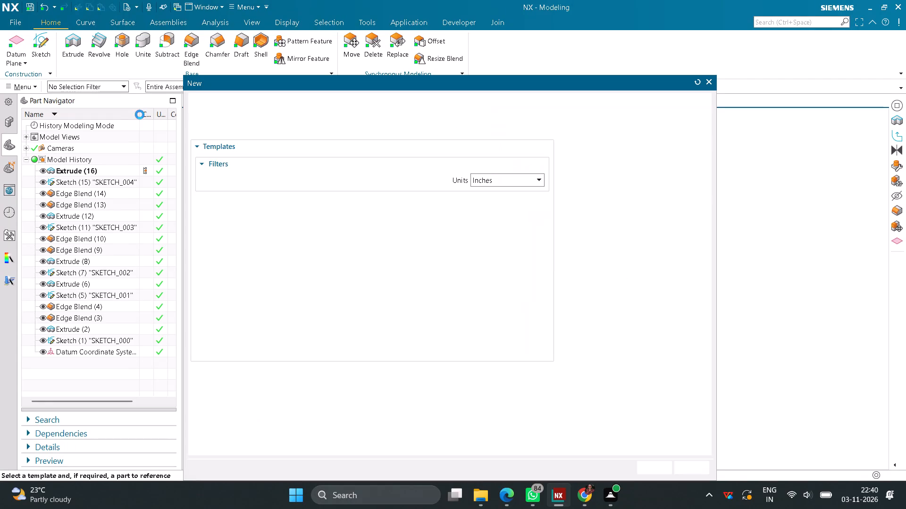
left_click(381, 127)
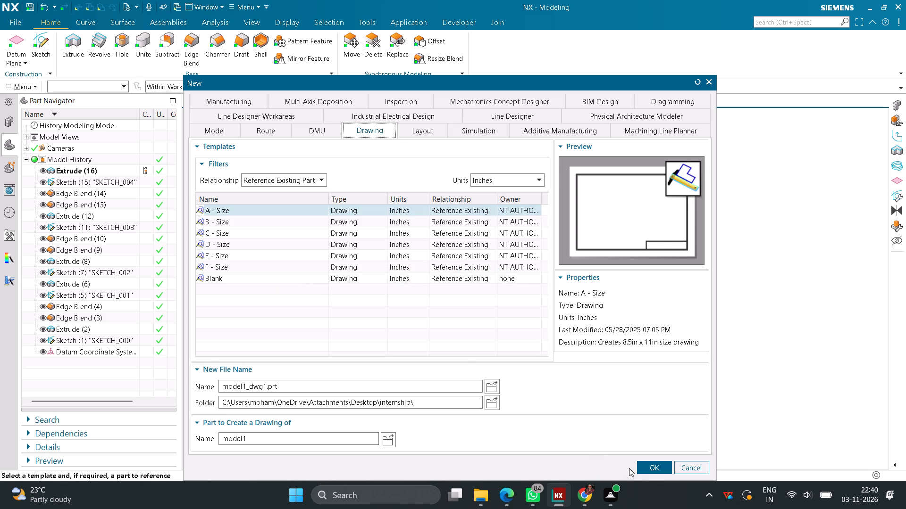
left_click(641, 470)
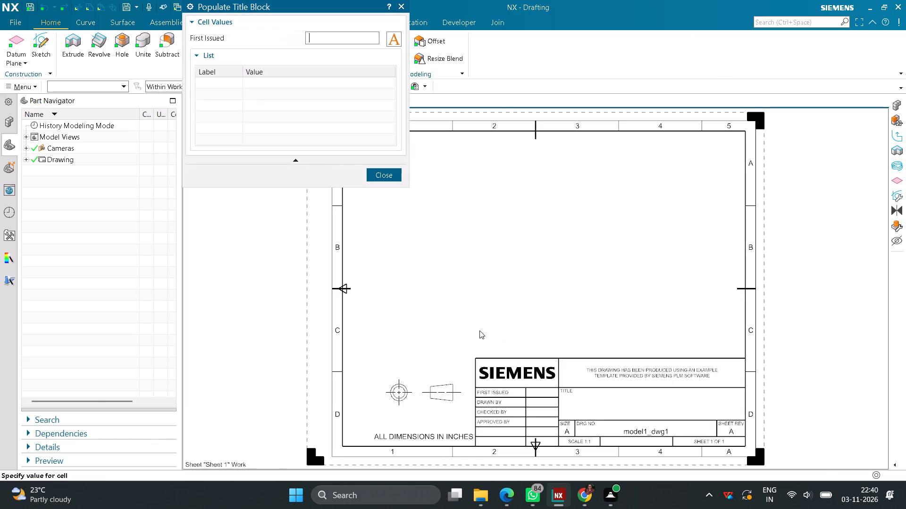
left_click(381, 179)
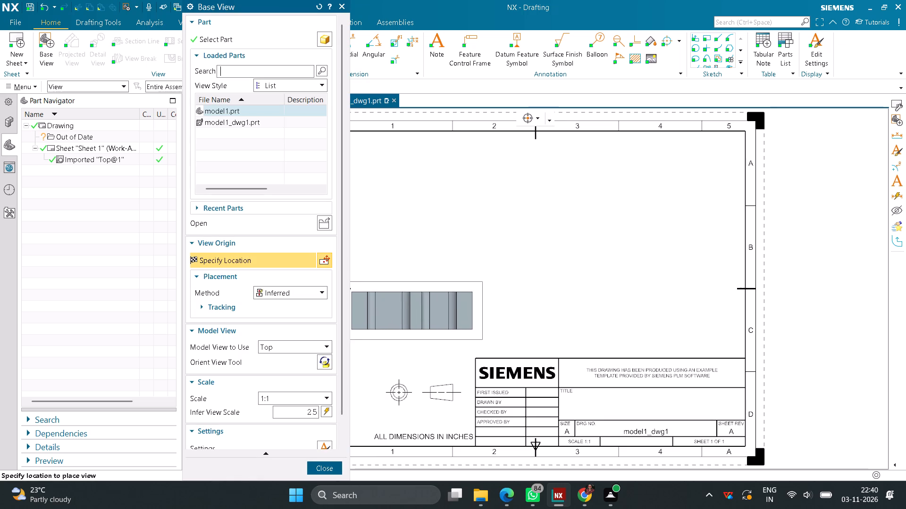
Place a Front base view of model1 at 1:1 scale in the lower-left area of the drawing sheet.
left_click(324, 345)
left_click(281, 369)
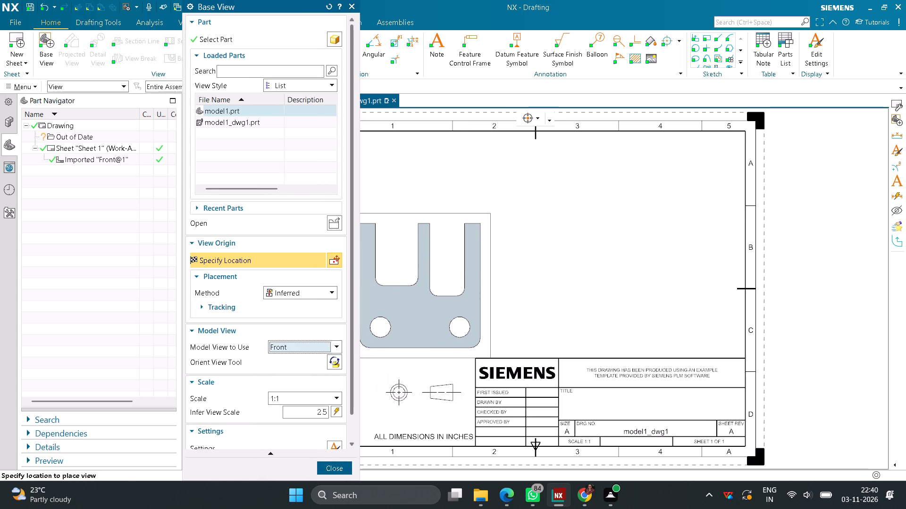
left_click(420, 286)
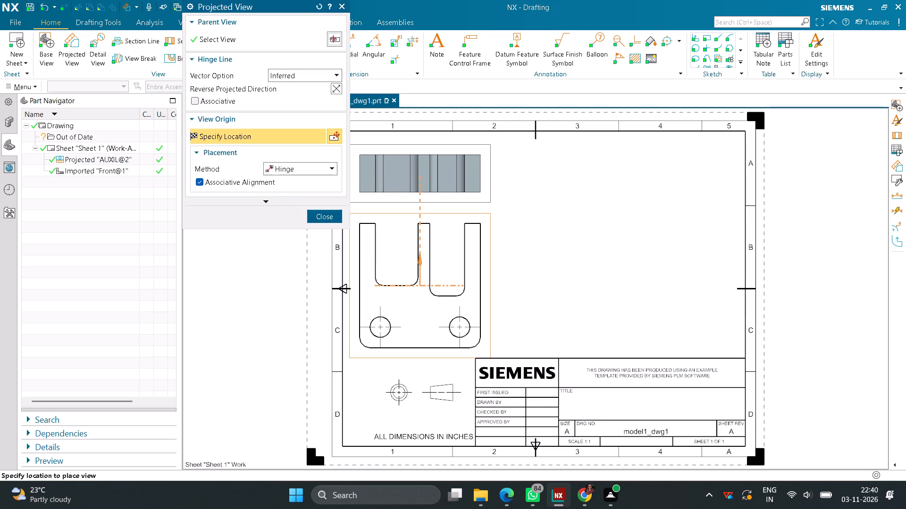
Project a top view above the front view and a side view to its right.
left_click(421, 169)
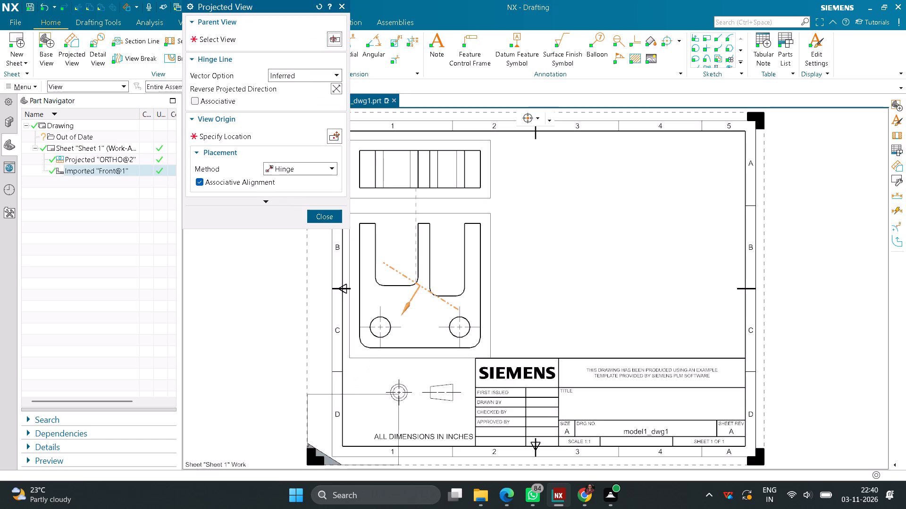
left_click(538, 280)
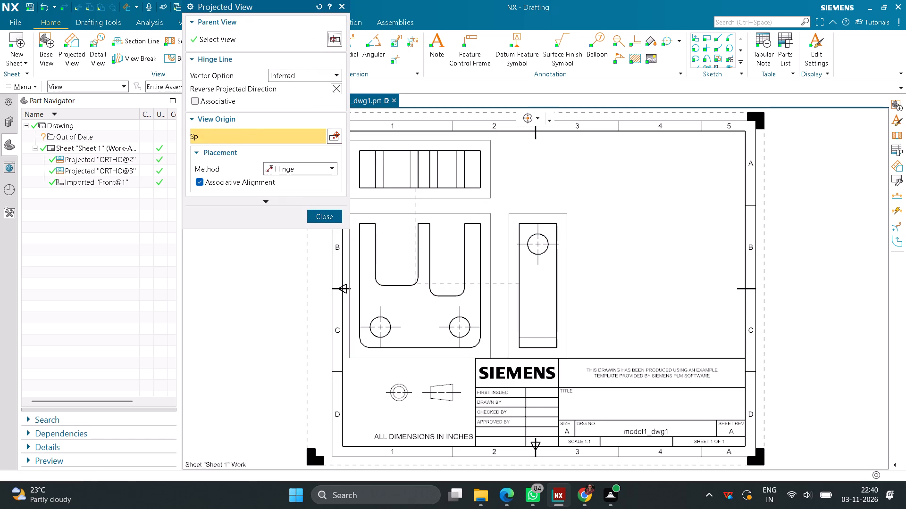
left_click(338, 222)
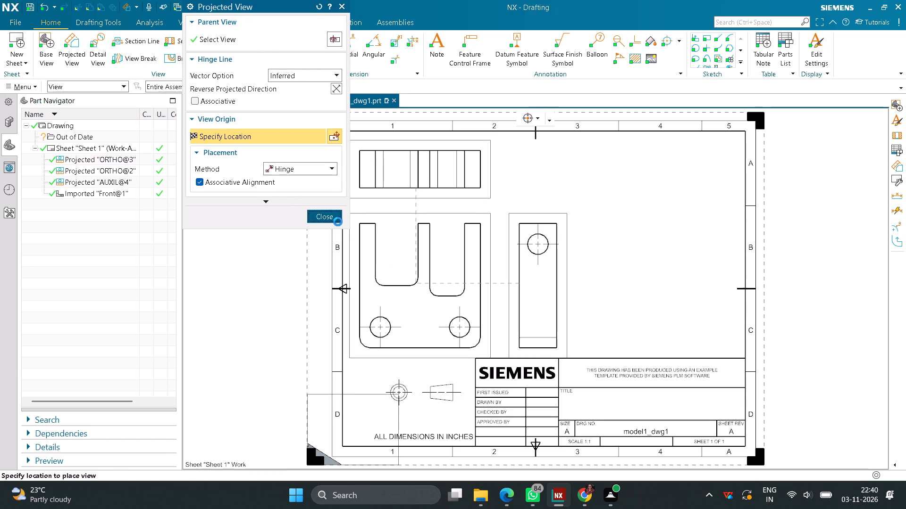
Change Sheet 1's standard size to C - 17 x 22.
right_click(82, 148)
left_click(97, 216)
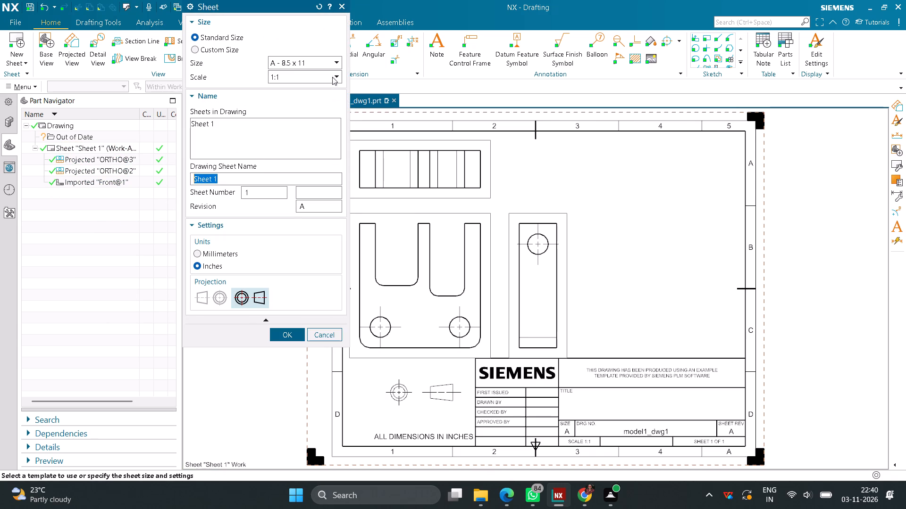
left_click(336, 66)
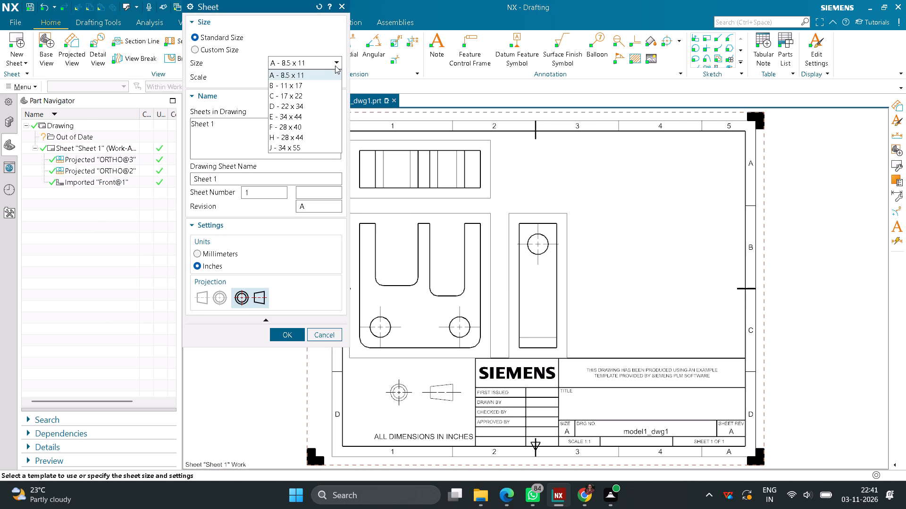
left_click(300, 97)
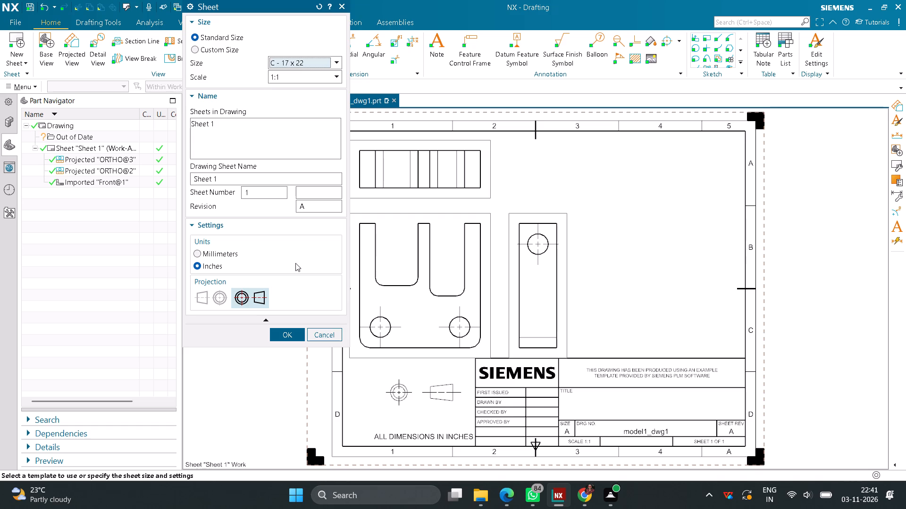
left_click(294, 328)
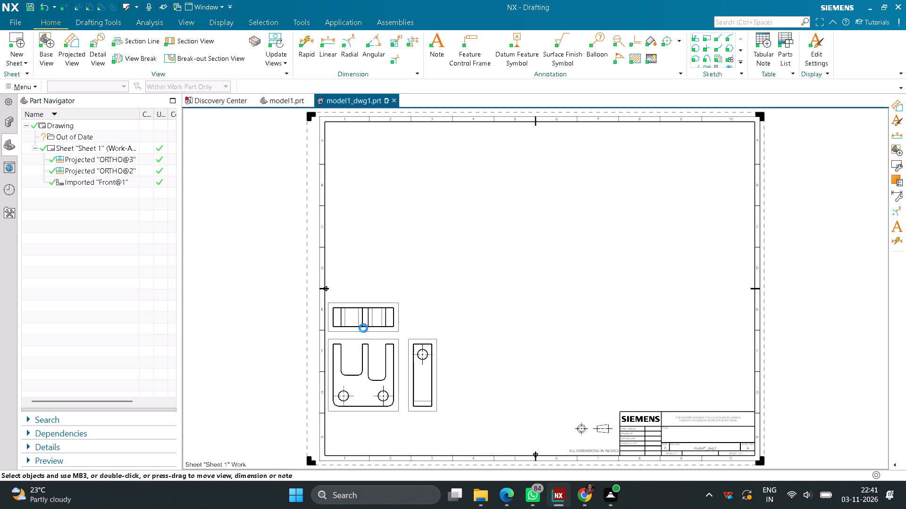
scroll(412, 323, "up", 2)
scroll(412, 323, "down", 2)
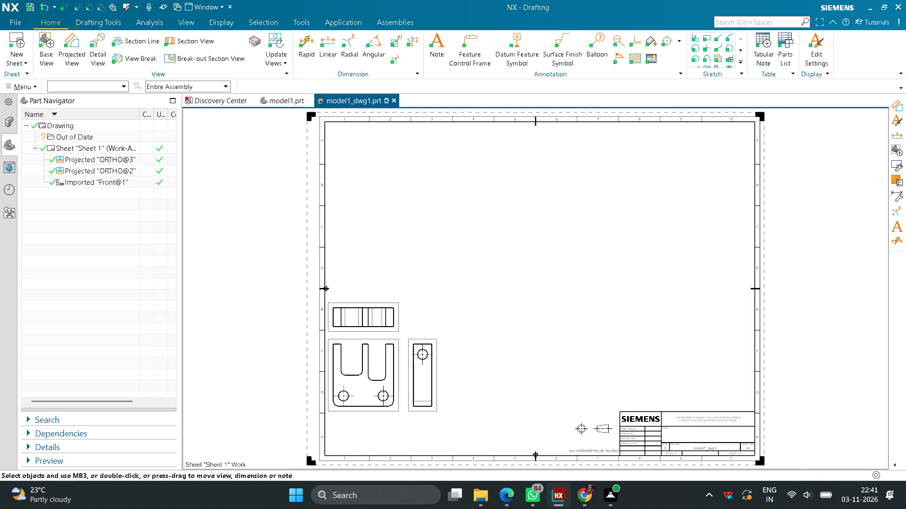
Set Sheet 1's standard size to B - 11 x 17.
right_click(90, 150)
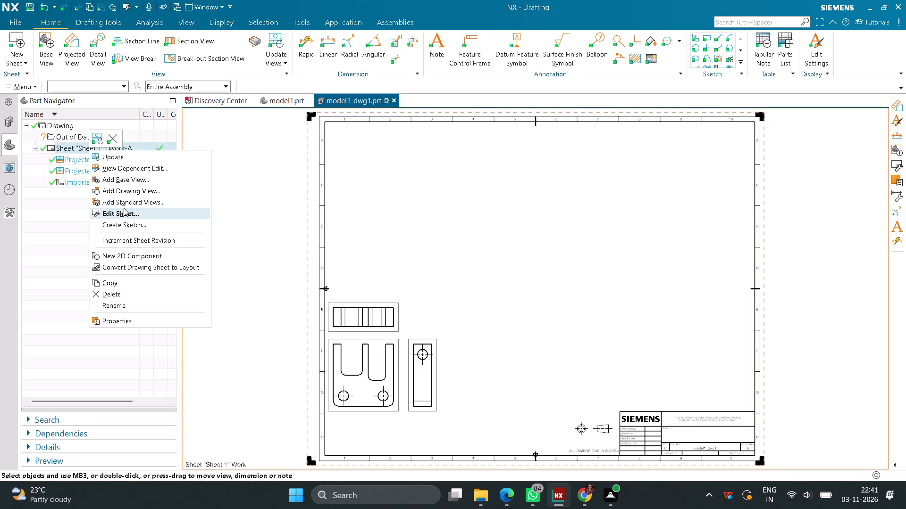
left_click(124, 208)
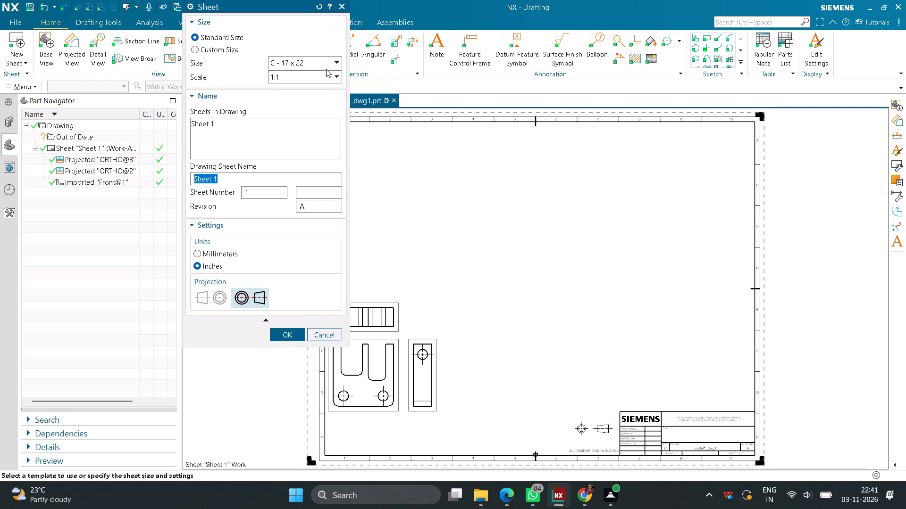
left_click(331, 62)
left_click(305, 84)
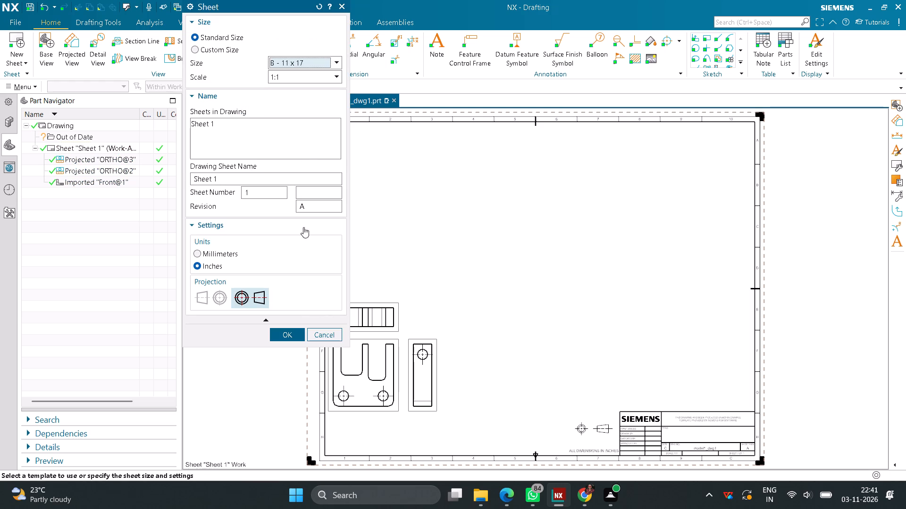
left_click(292, 338)
Spread the views out by moving the top view higher and the side view farther right of the front view.
scroll(352, 332, "down", 2)
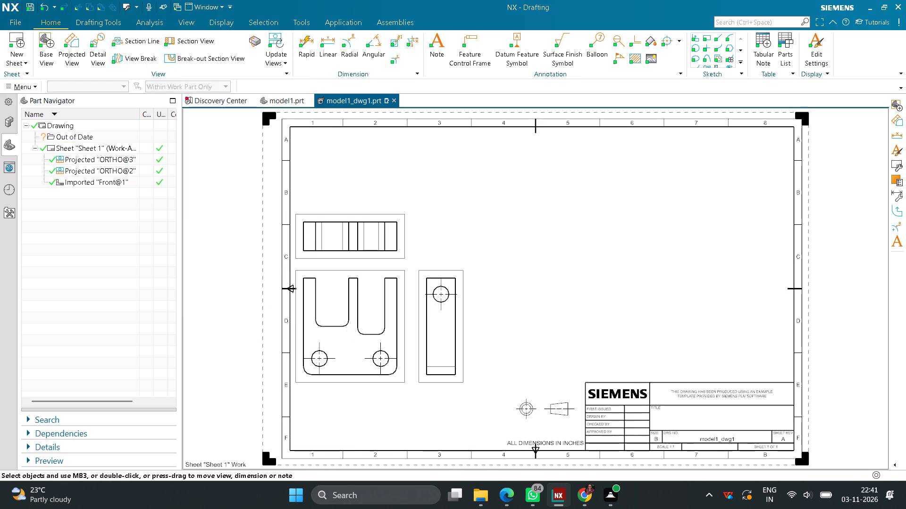
left_click_drag(385, 236, 397, 212)
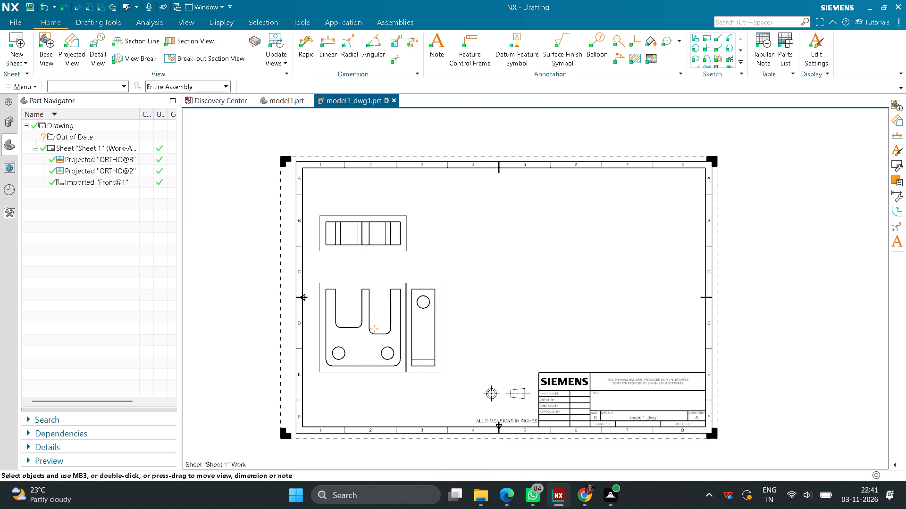
left_click_drag(397, 212, 397, 201)
left_click_drag(444, 324, 515, 328)
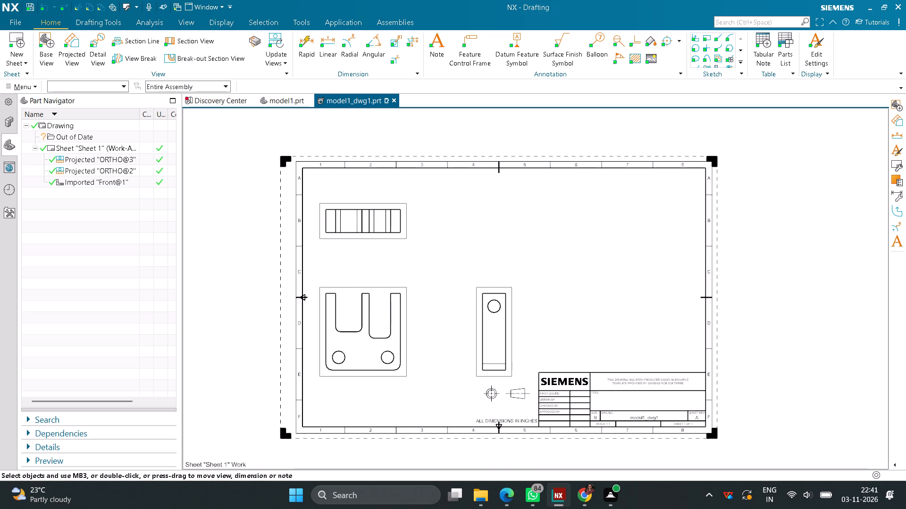
Shift the side view slightly farther right of the front view.
left_click_drag(515, 328, 520, 328)
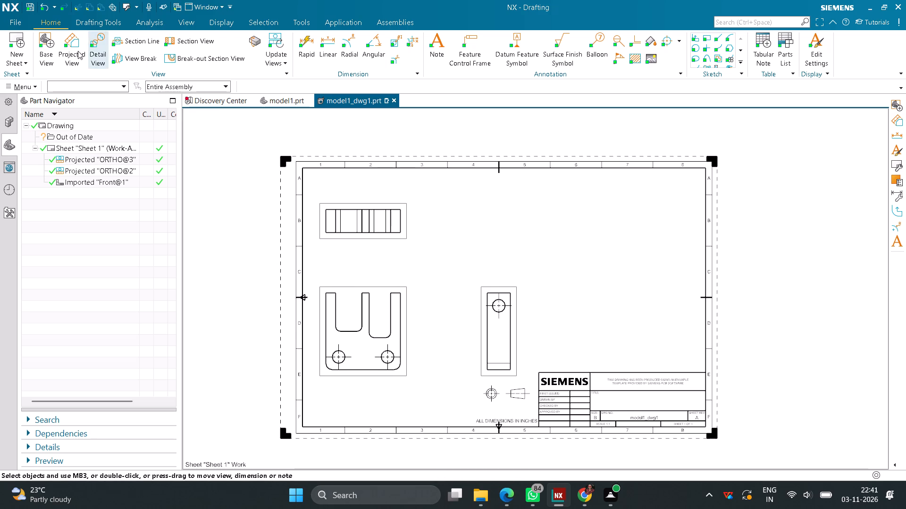
Add an Isometric base view of model1.prt in the upper-right area of the sheet, without any views projected from it.
left_click(46, 39)
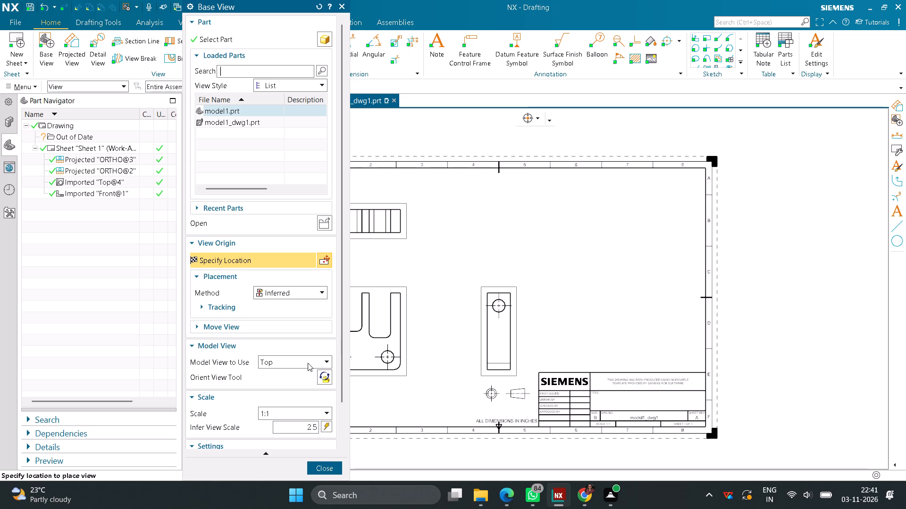
left_click(308, 363)
scroll(335, 307, "down", 4)
left_click(339, 305)
left_click_drag(339, 306, 335, 378)
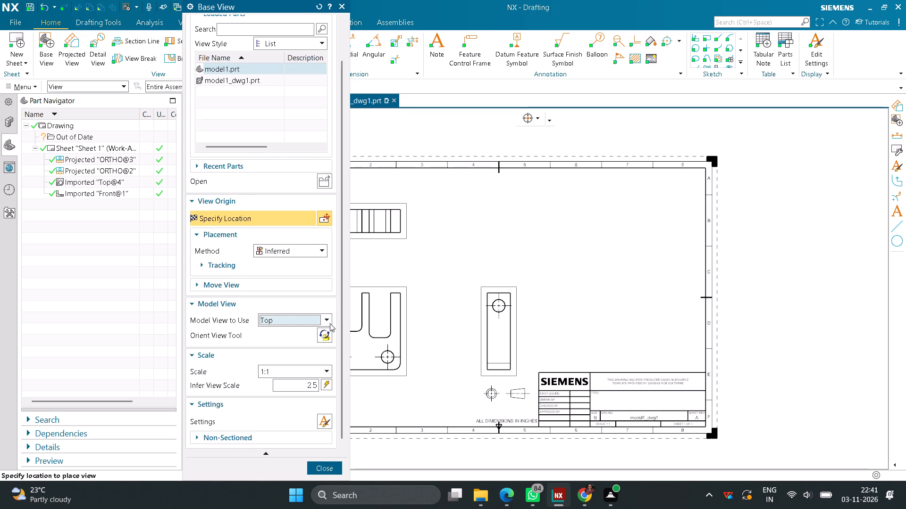
left_click(328, 320)
left_click(265, 397)
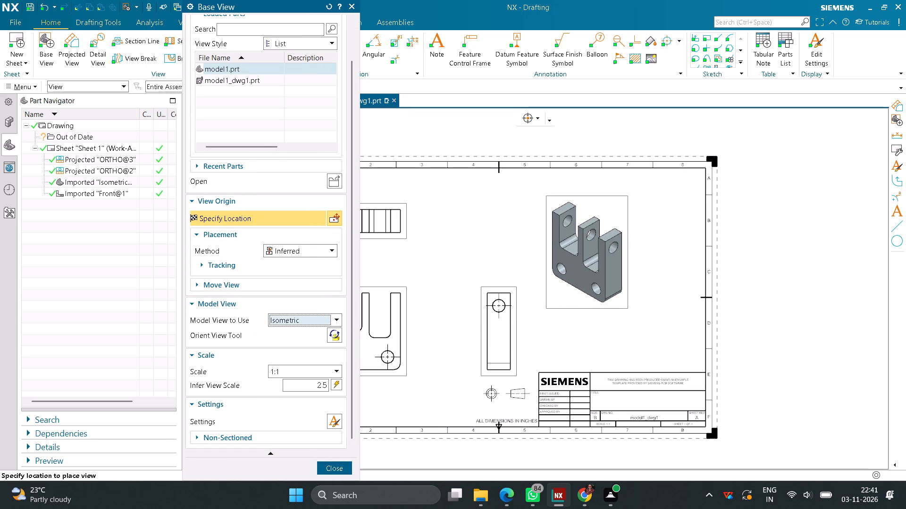
left_click(587, 252)
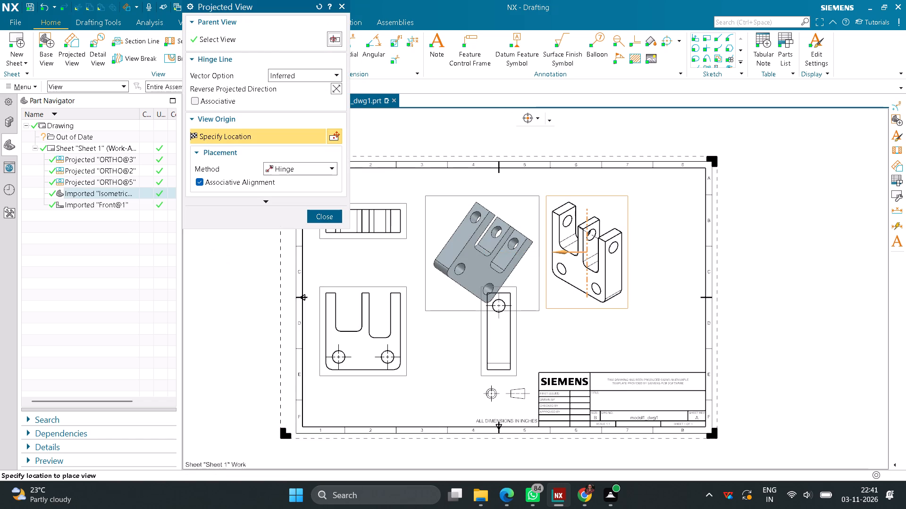
middle_click(482, 229)
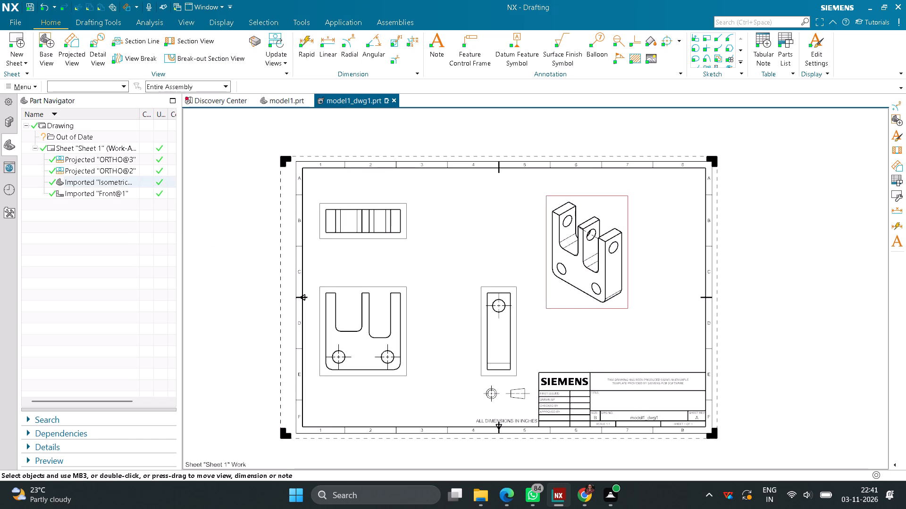
Set the isometric view's shading rendering style to Fully Shaded.
right_click(542, 239)
left_click(563, 259)
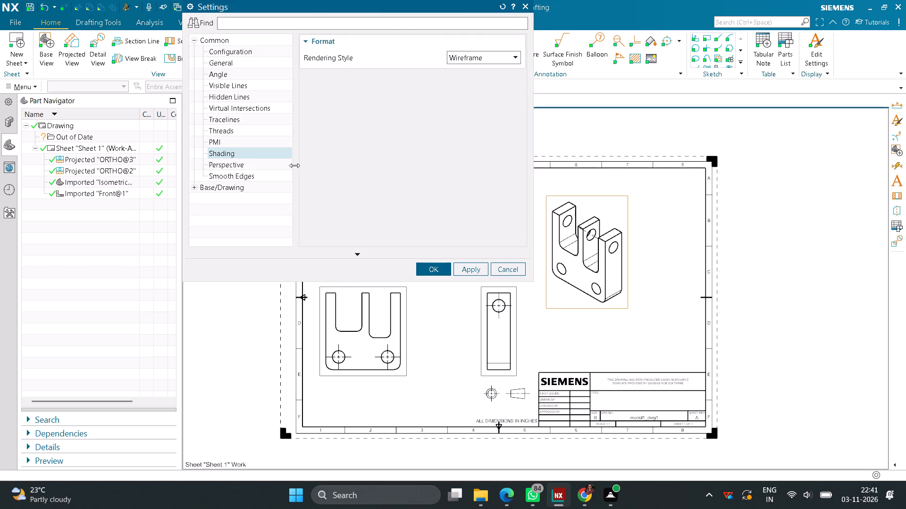
left_click(503, 61)
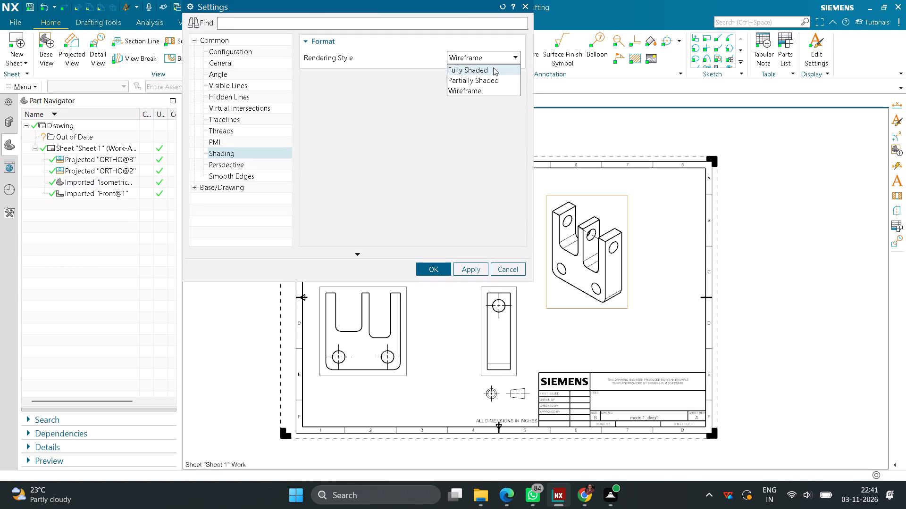
left_click(490, 71)
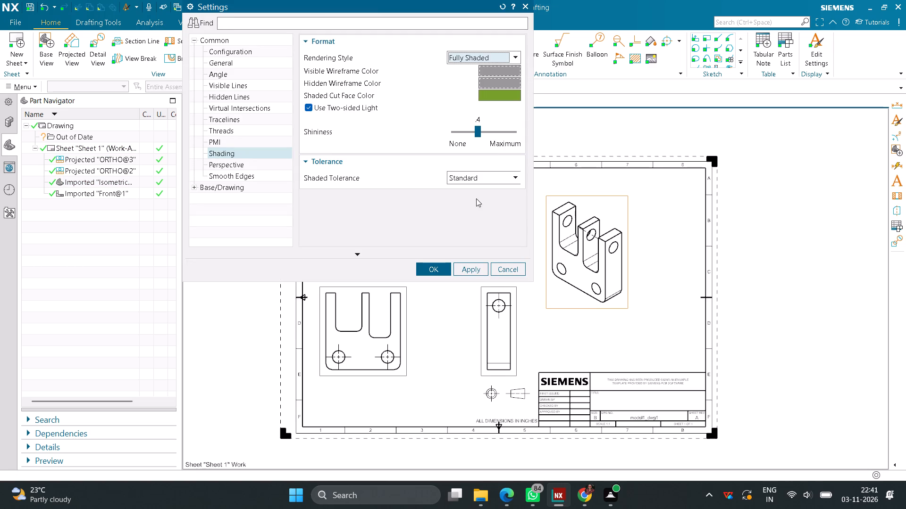
left_click(464, 267)
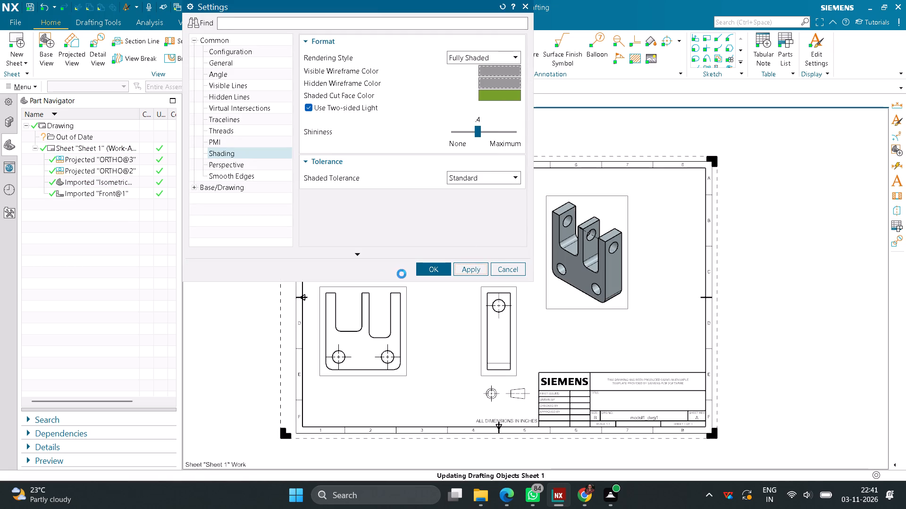
left_click(426, 274)
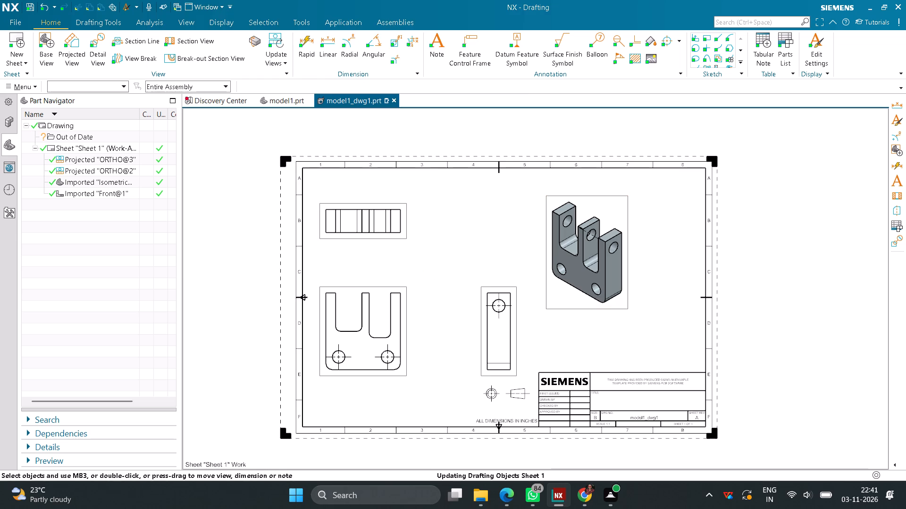
Add linear dimensions for the side view's overall height, at its right, and the front view's overall width, below it.
left_click(337, 51)
left_click(507, 293)
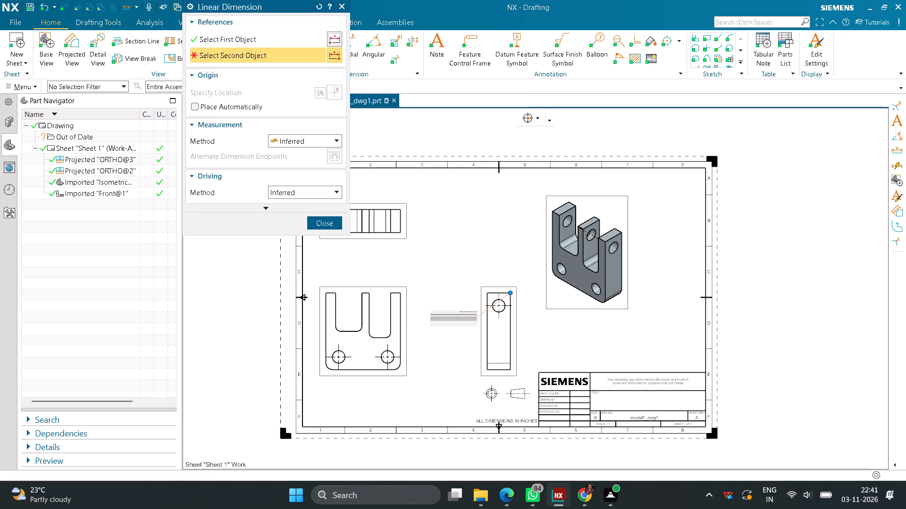
left_click(506, 370)
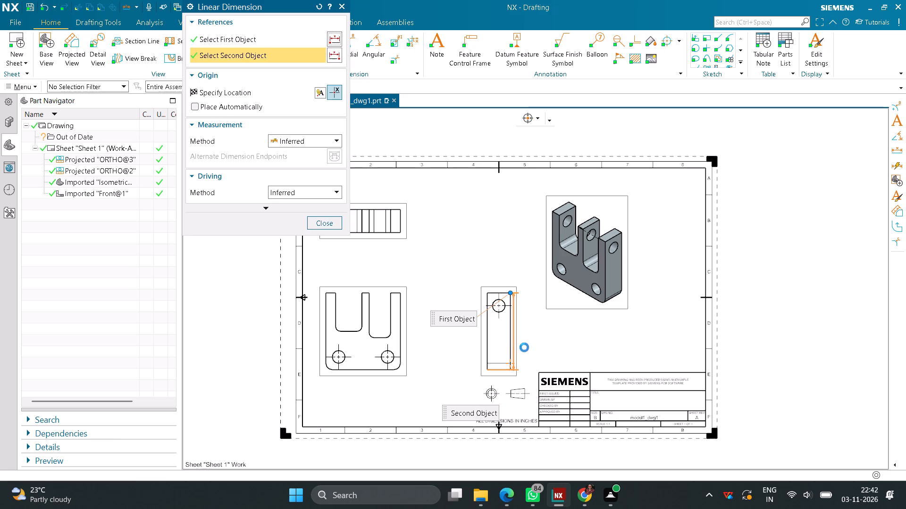
left_click(526, 344)
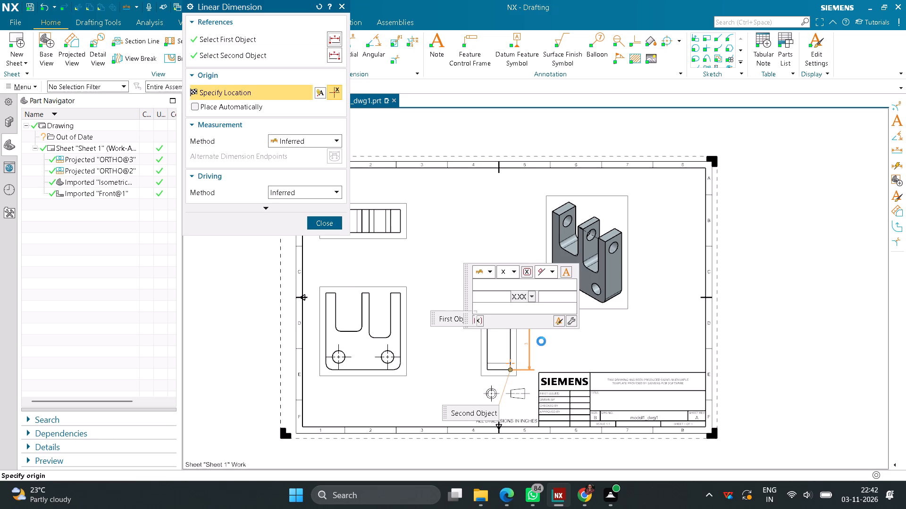
left_click(327, 337)
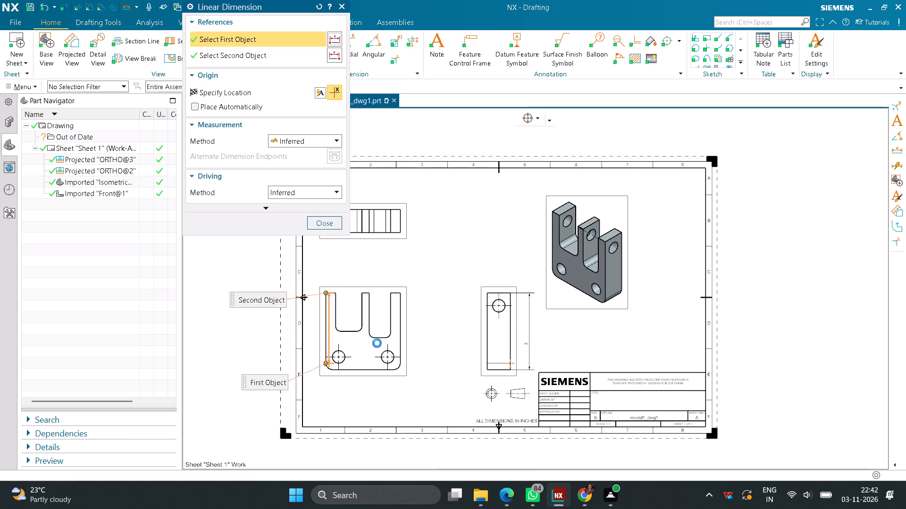
left_click(399, 340)
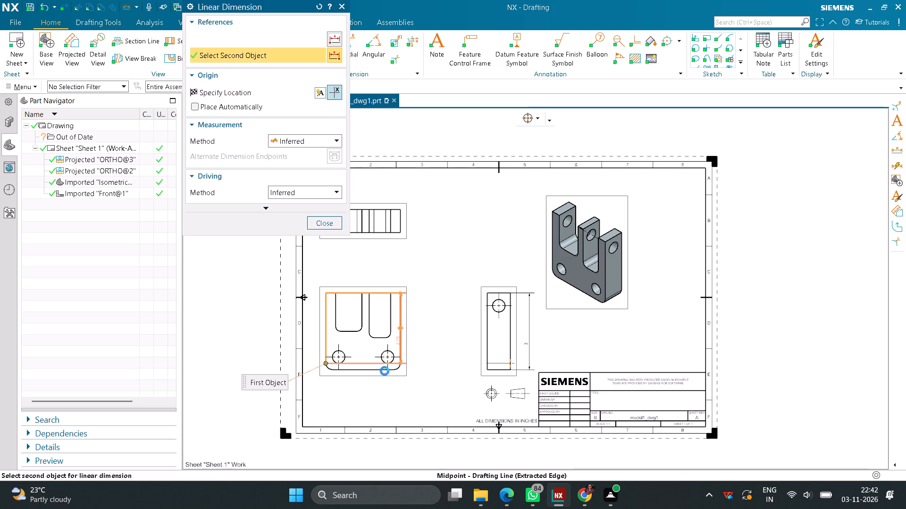
left_click(367, 393)
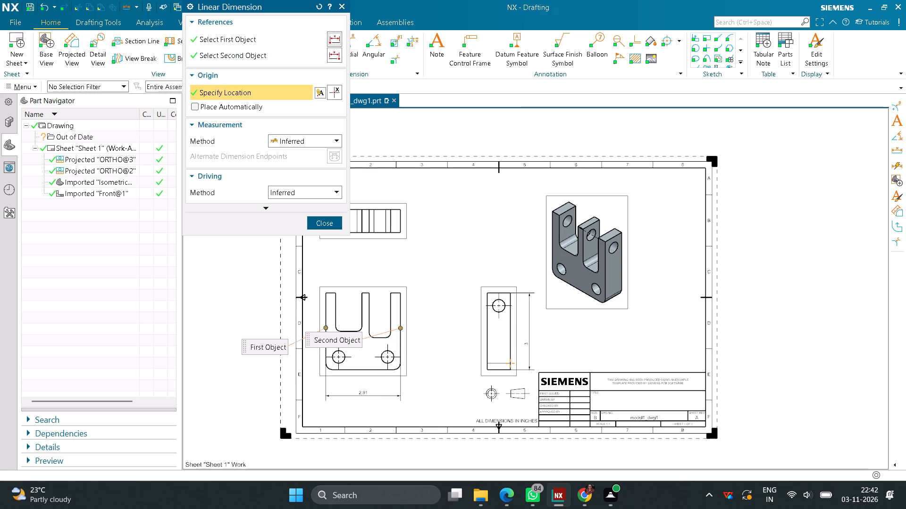
middle_click_drag(377, 388, 436, 354)
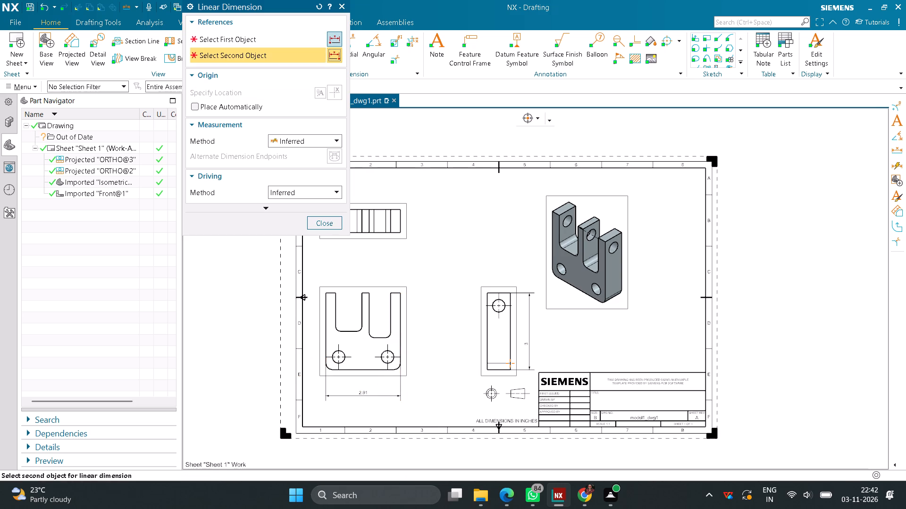
left_click(335, 228)
In the front view, dimension the left hole's centre from the bottom edge and the right hole's centre from the right edge.
middle_click_drag(358, 387, 418, 358)
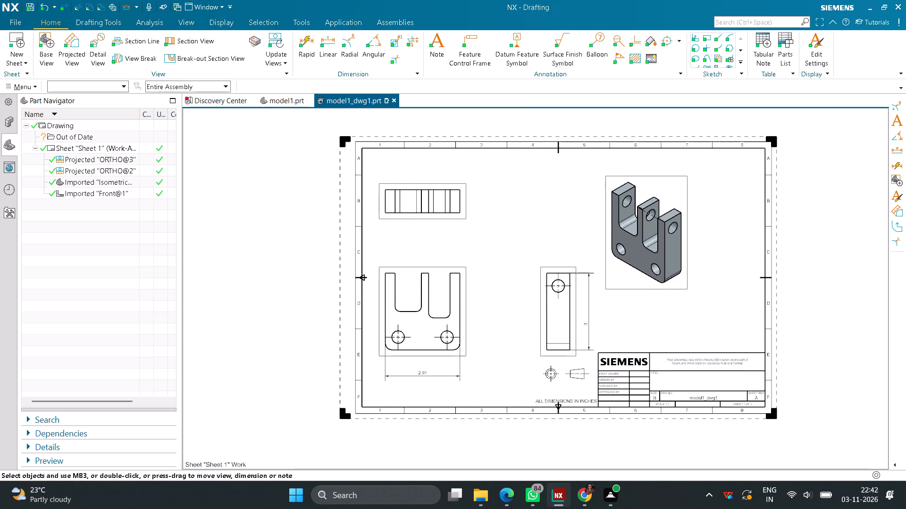
middle_click_drag(418, 358, 489, 303)
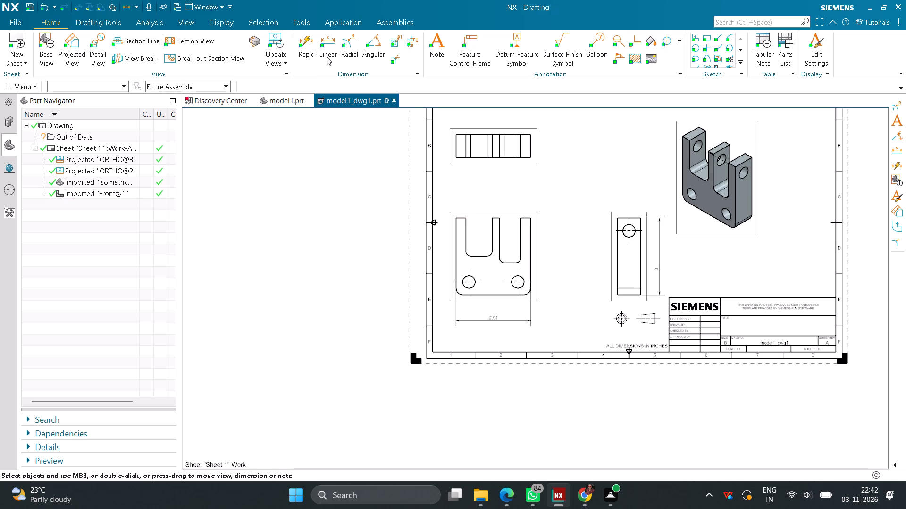
left_click(327, 52)
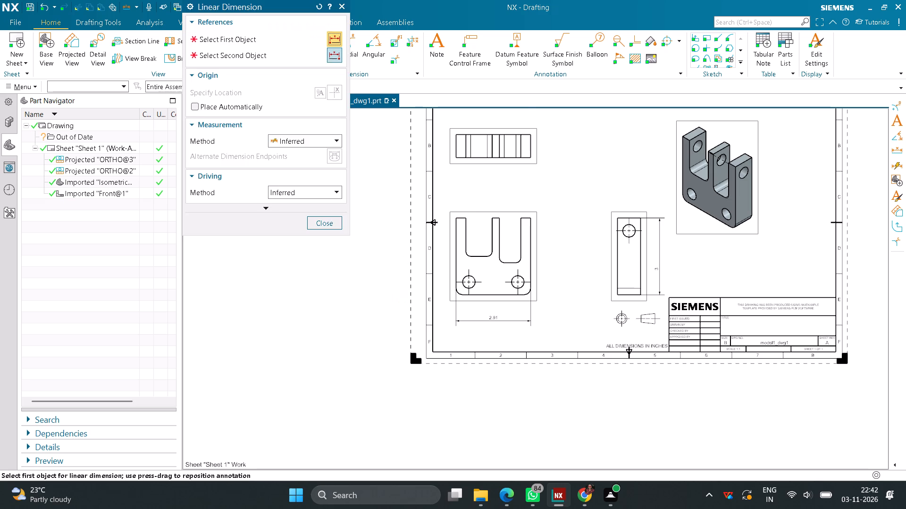
scroll(489, 296, "up", 7)
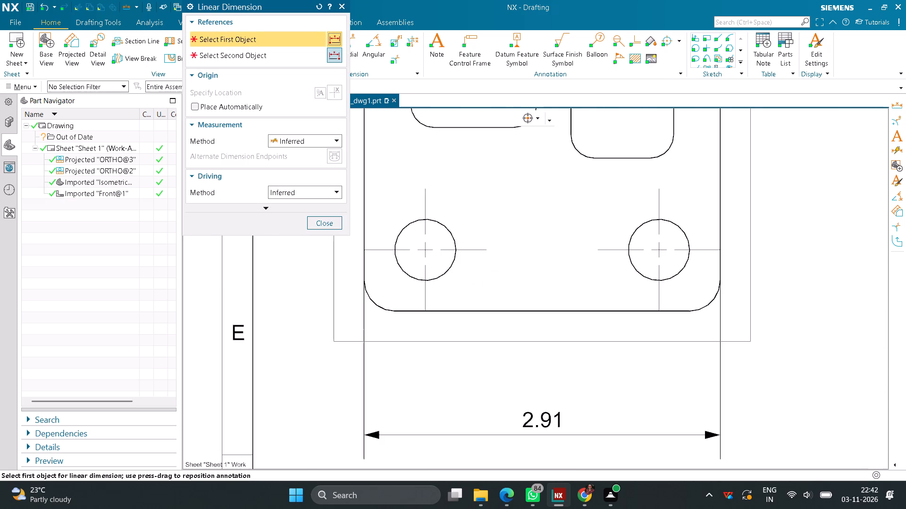
left_click(431, 246)
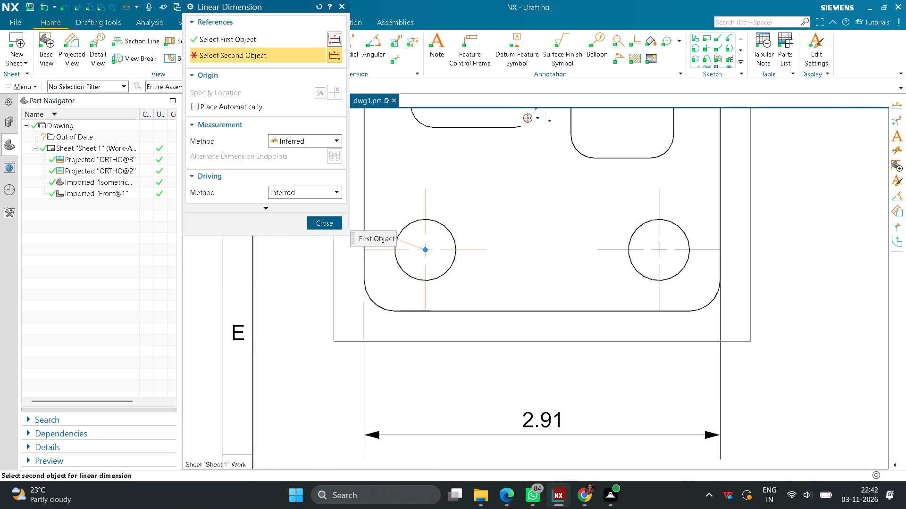
left_click(452, 313)
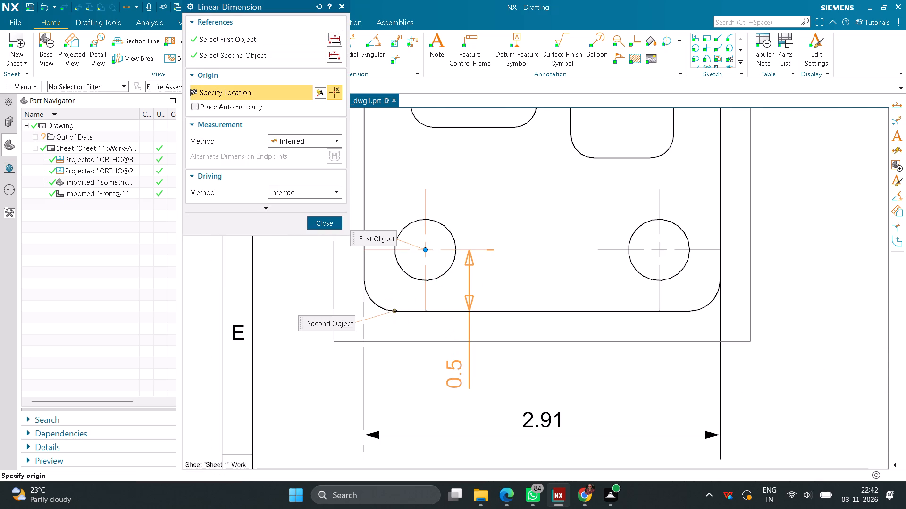
left_click(454, 375)
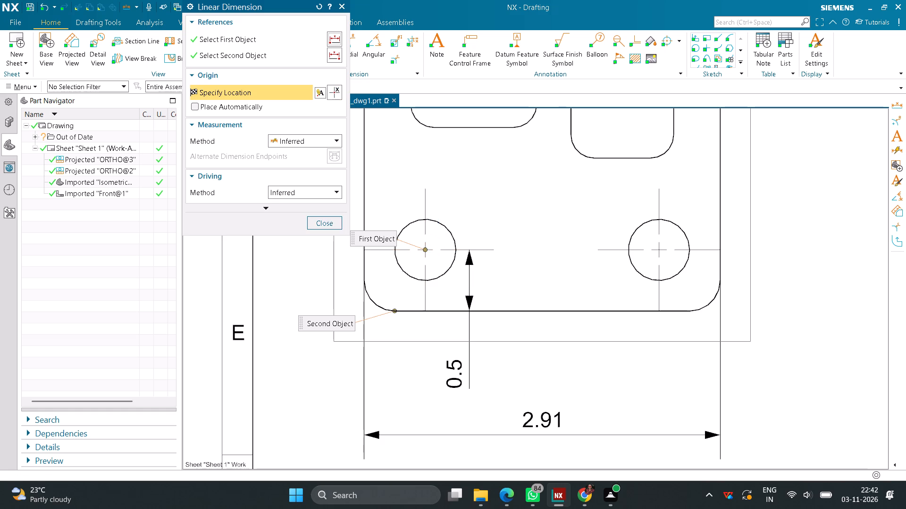
left_click(660, 210)
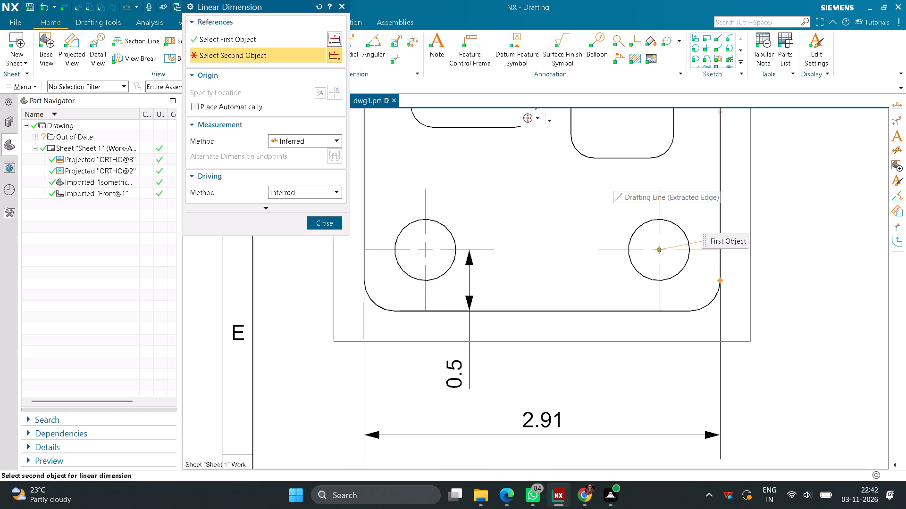
left_click(721, 215)
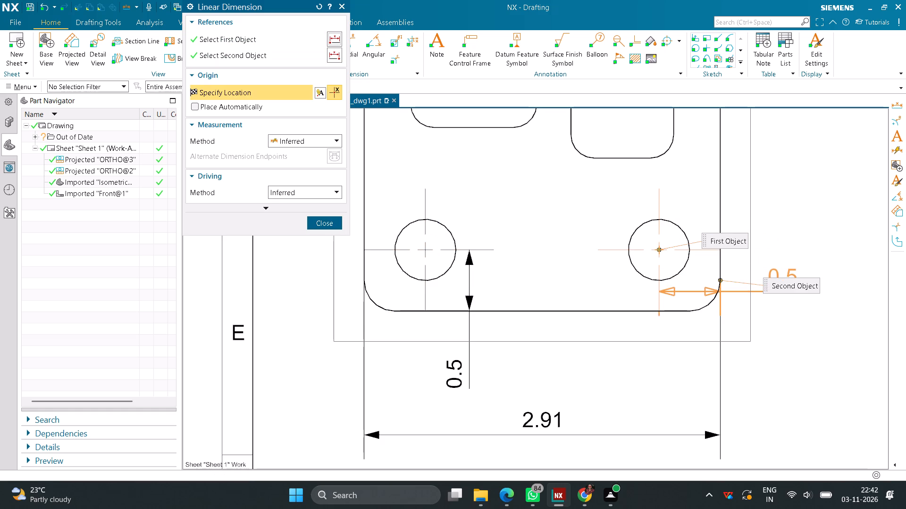
left_click(782, 276)
left_click(323, 225)
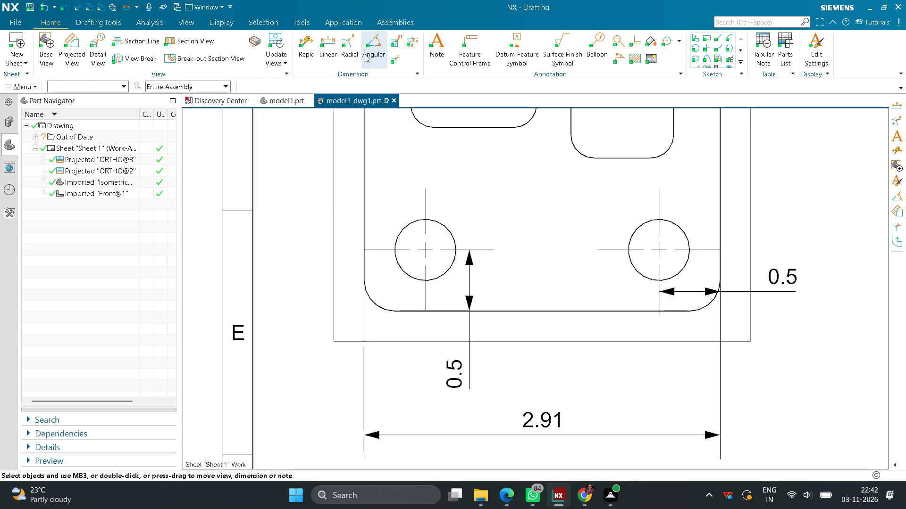
Add a diameter dimension to the front view's left hole, placed outside the part at its left.
left_click(353, 49)
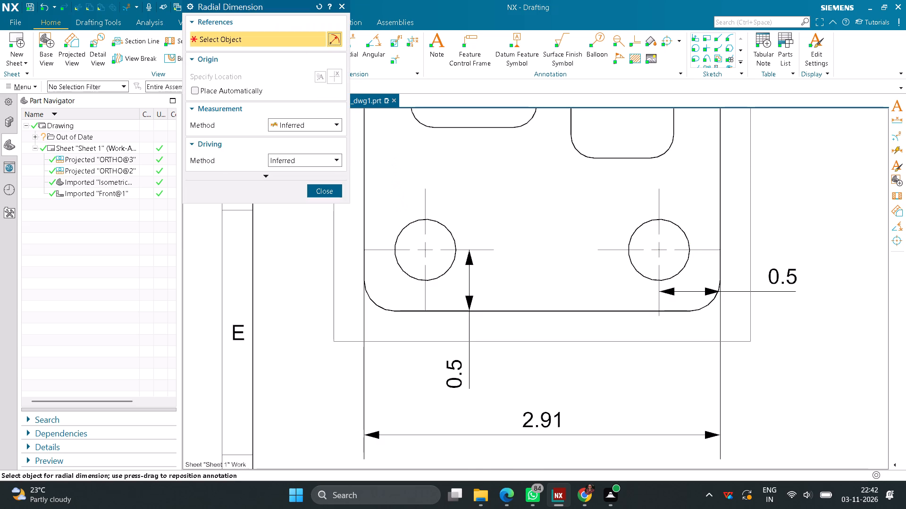
left_click(407, 225)
left_click(304, 241)
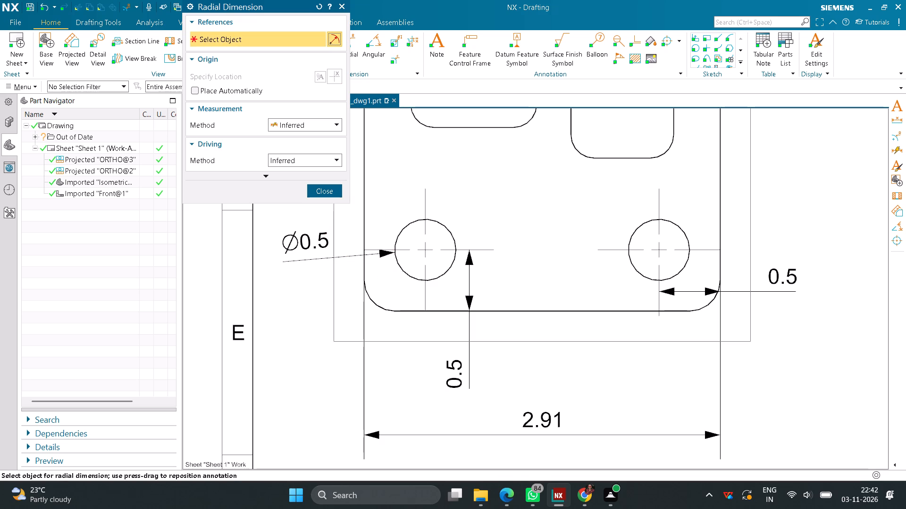
left_click(332, 192)
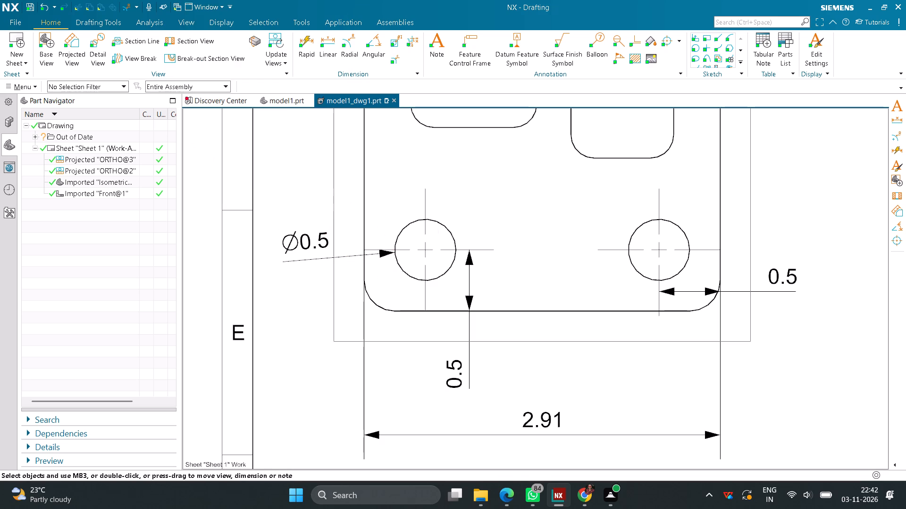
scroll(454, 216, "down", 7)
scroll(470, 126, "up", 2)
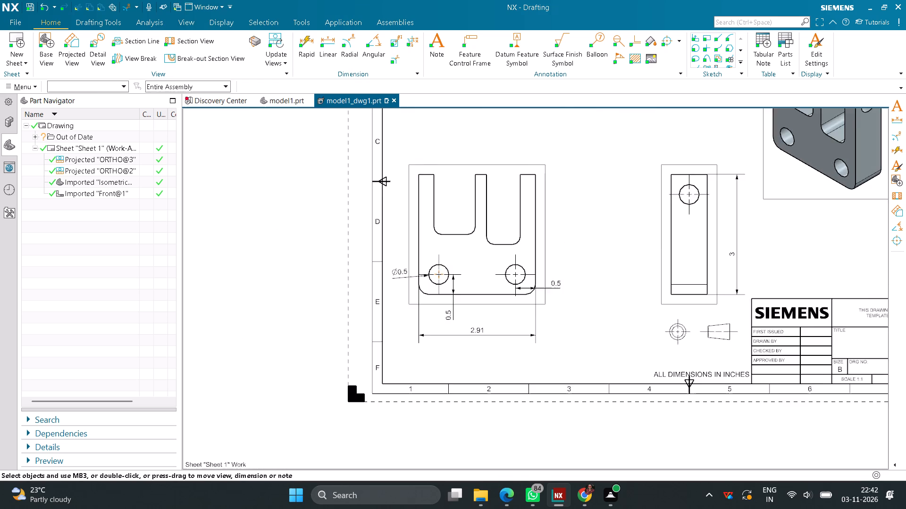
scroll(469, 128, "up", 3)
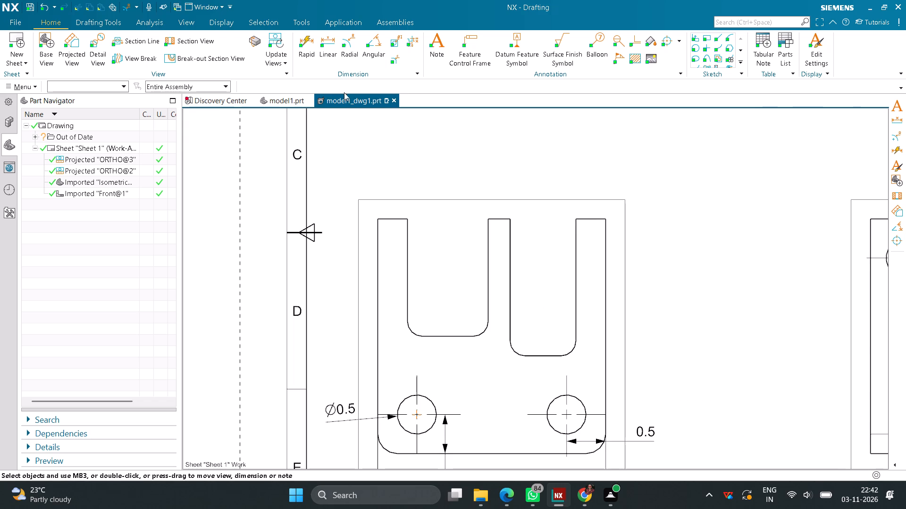
Add a linear dimension for the depth of the front view's left slot, placed outside the part at its left.
left_click(322, 54)
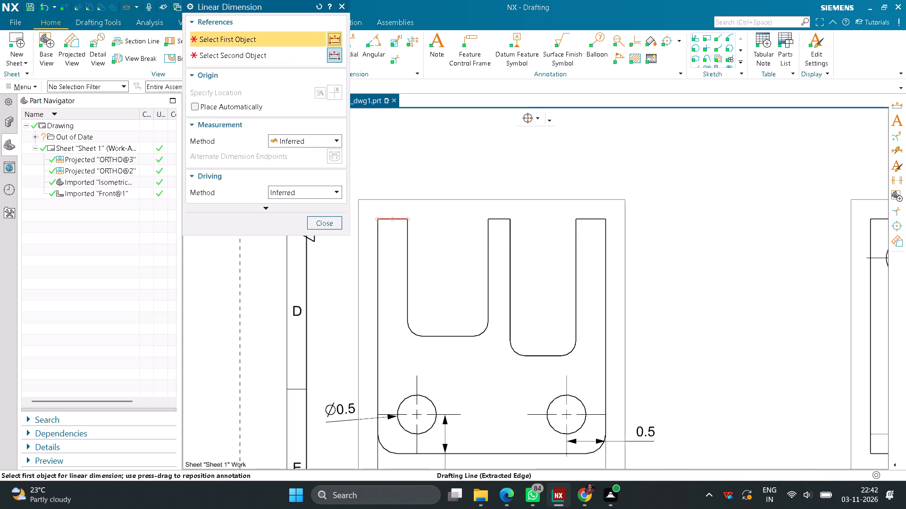
left_click(398, 220)
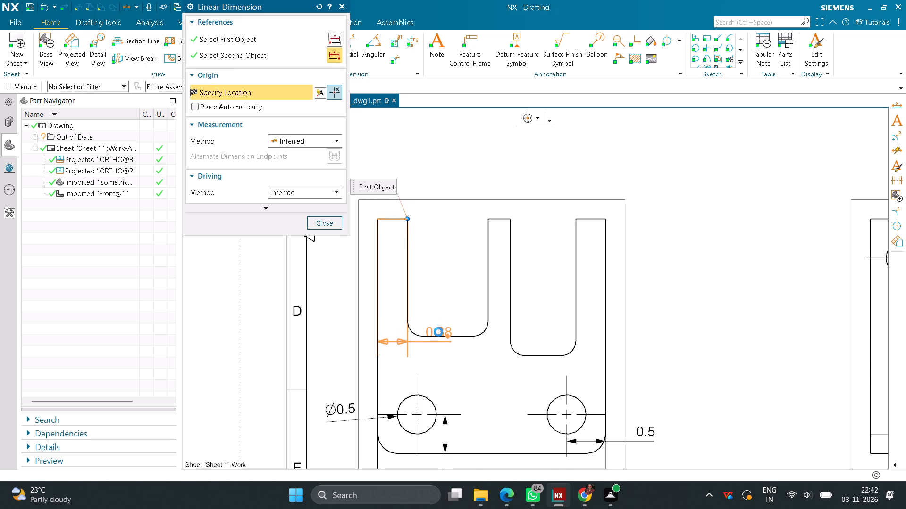
left_click(438, 332)
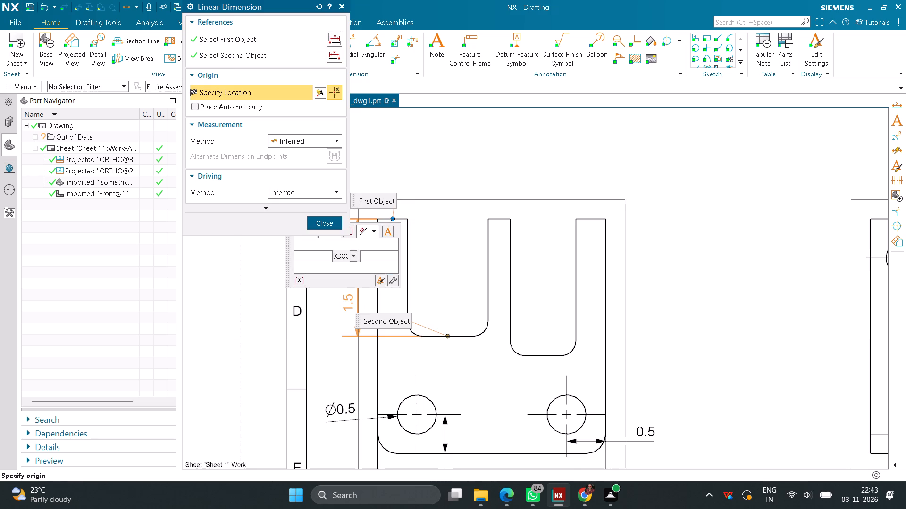
left_click(337, 301)
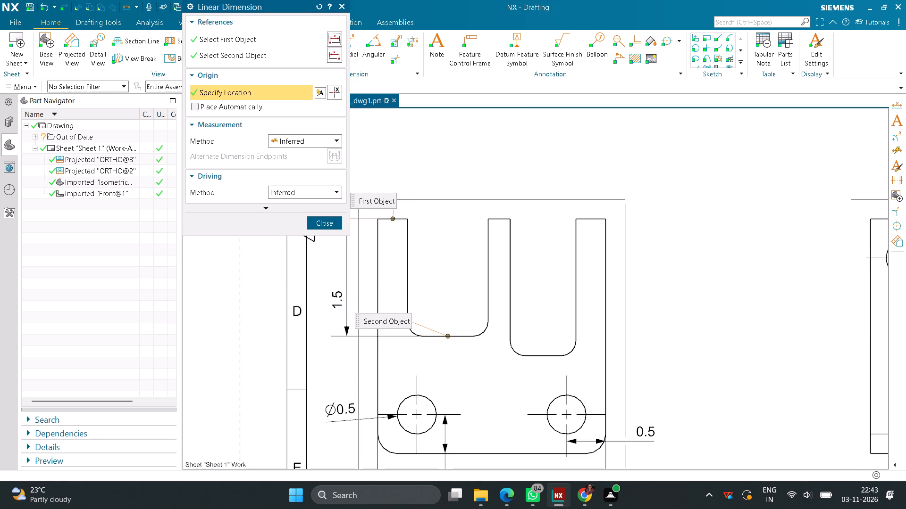
Dimension the top widths of the front view's left and right prongs, placing each dimension above its prong.
scroll(394, 209, "up", 3)
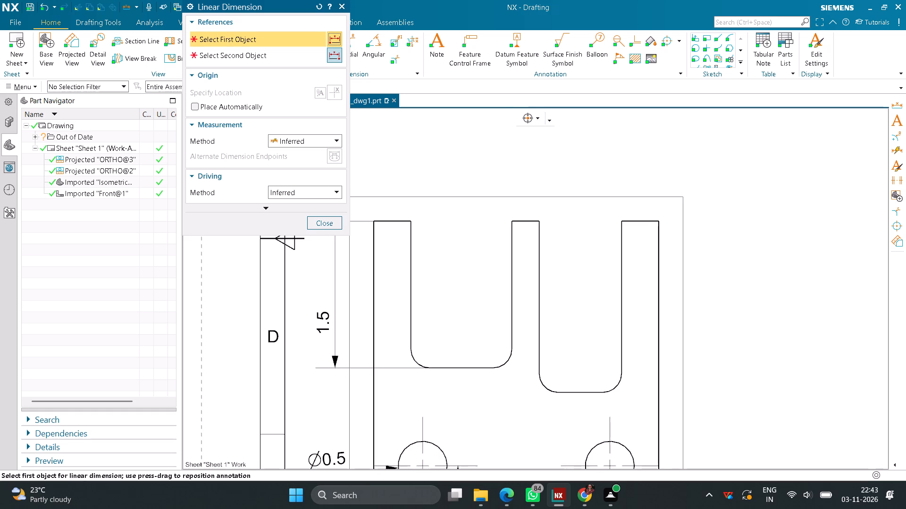
scroll(394, 209, "up", 2)
left_click(405, 227)
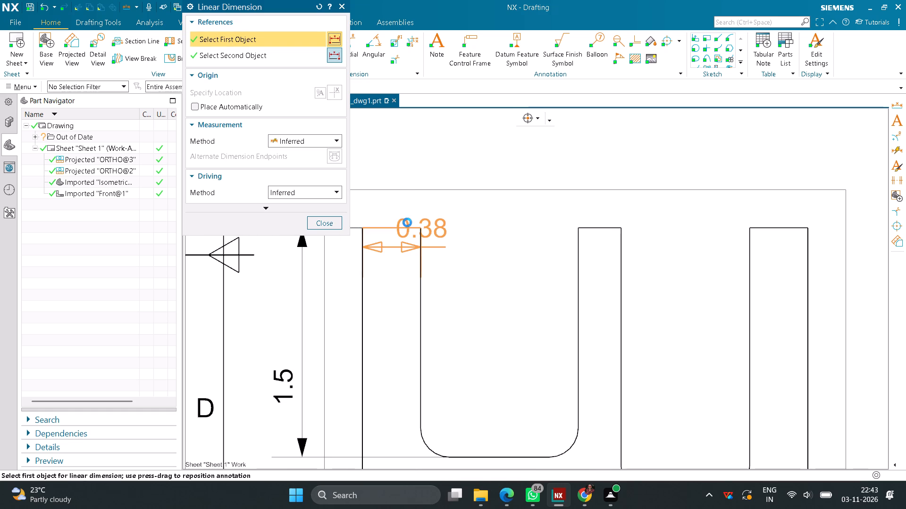
left_click(414, 166)
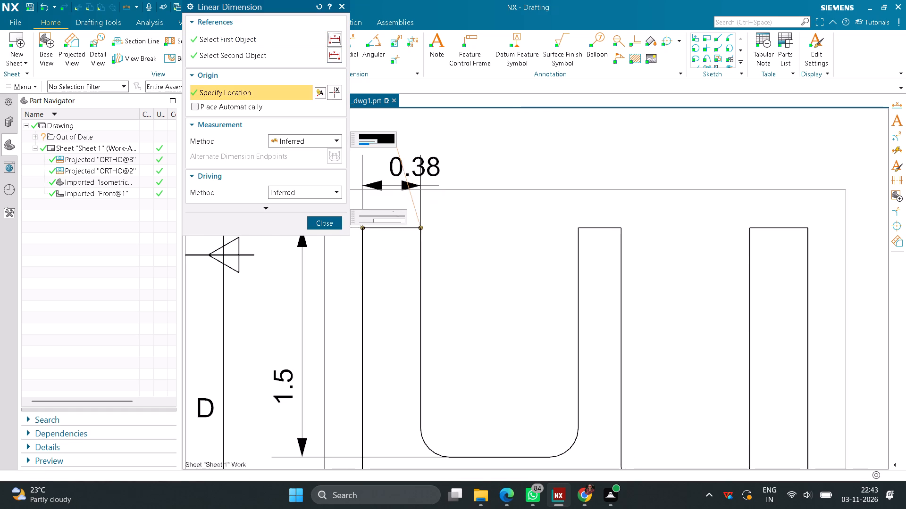
scroll(512, 253, "down", 5)
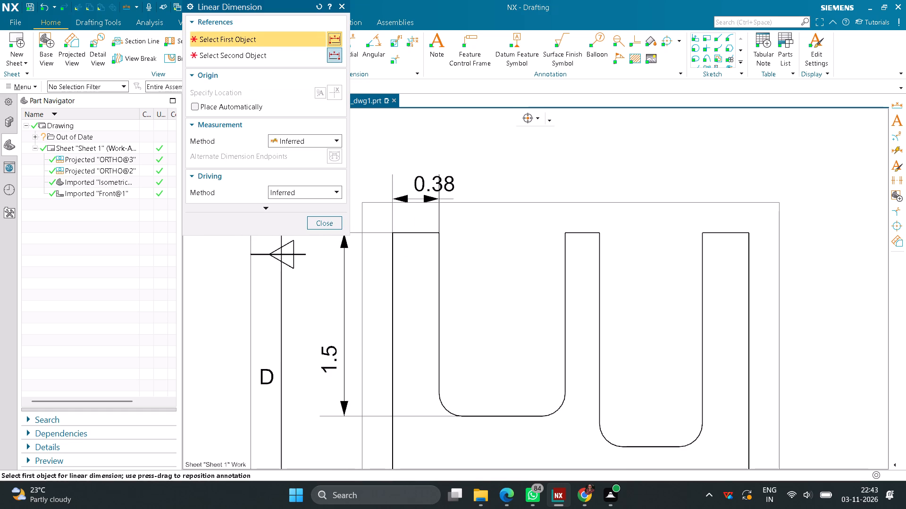
scroll(779, 222, "up", 3)
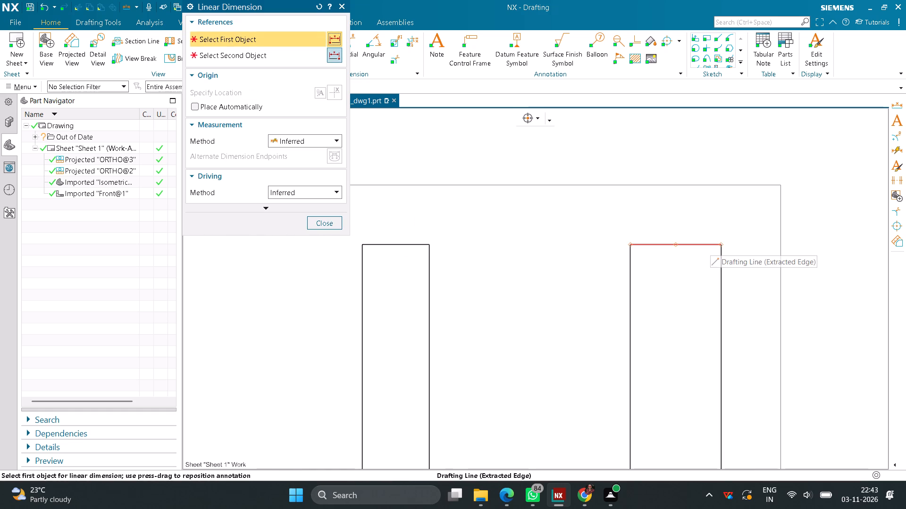
left_click(710, 243)
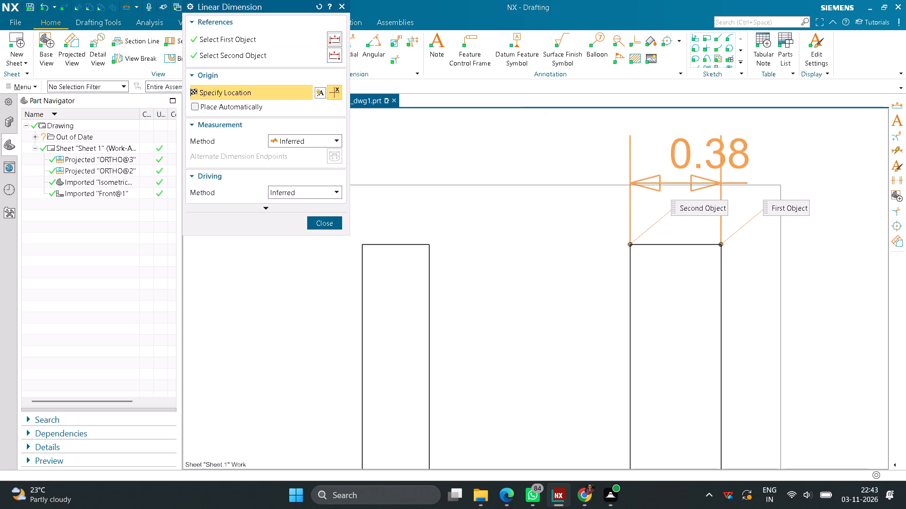
left_click(708, 153)
Add a linear dimension for the depth of the front view's right slot, placed outside the part at its right.
scroll(577, 214, "down", 6)
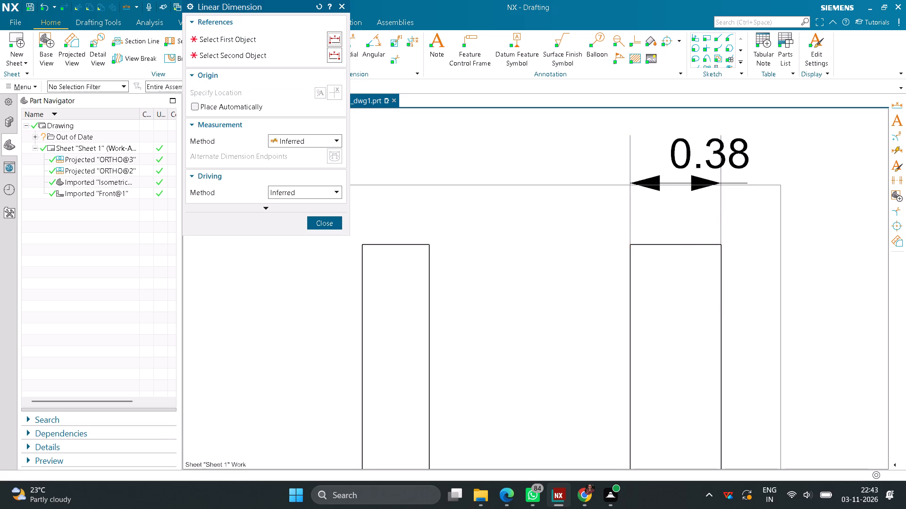
scroll(572, 219, "down", 5)
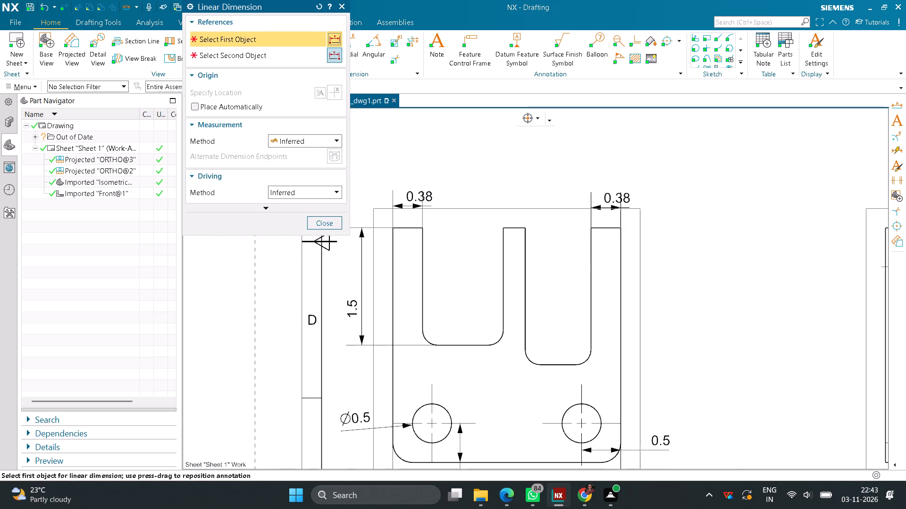
left_click(607, 231)
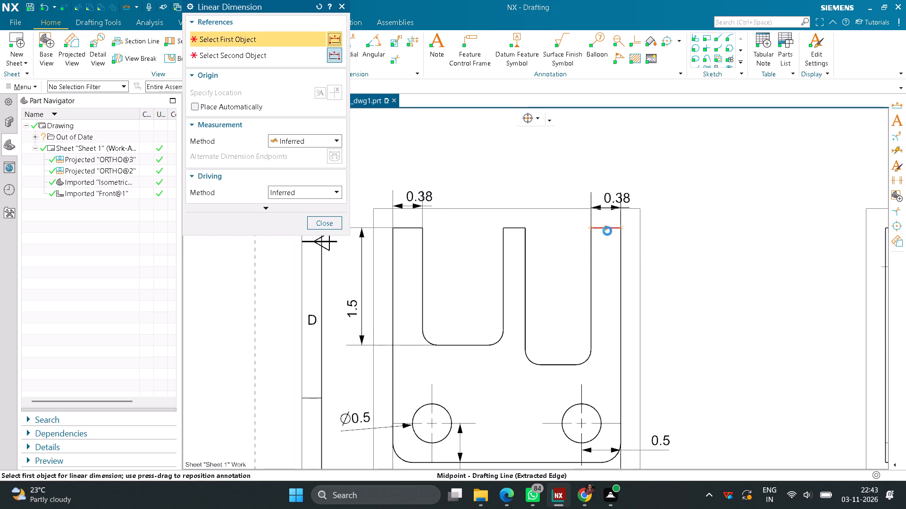
left_click(564, 368)
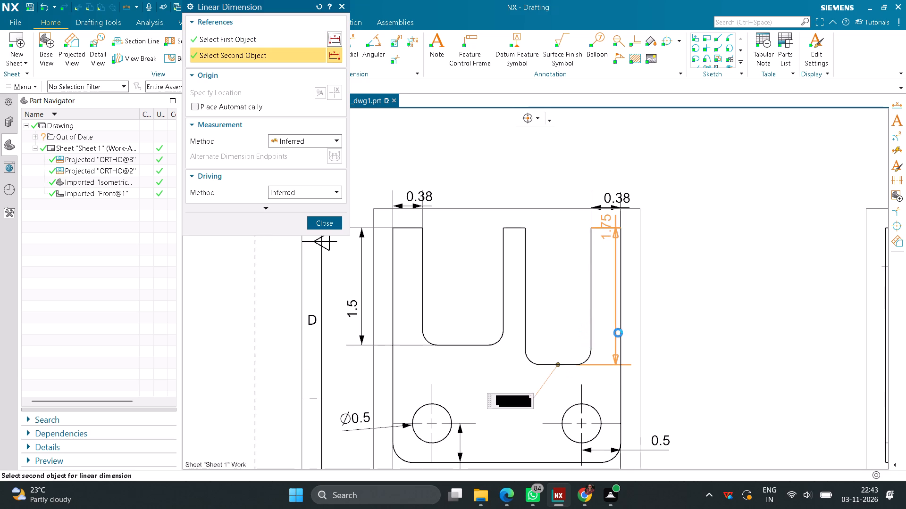
left_click(660, 329)
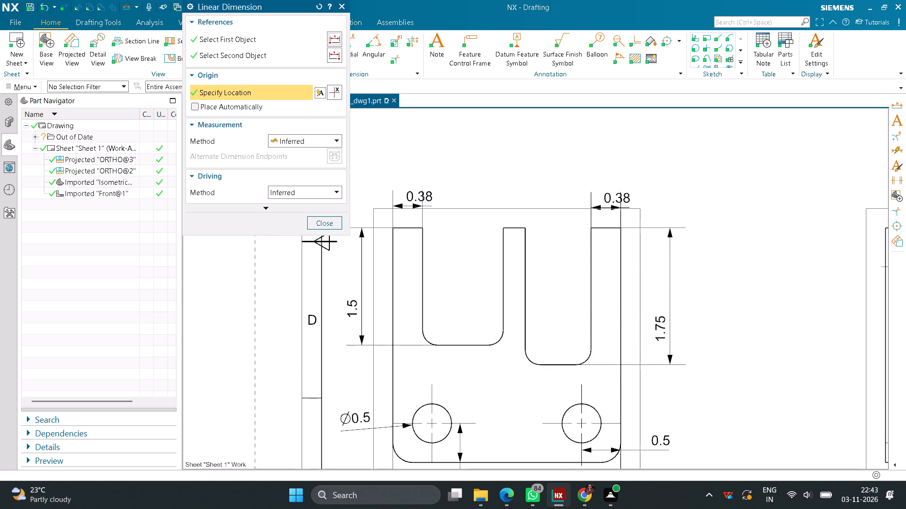
Dimension the top width of the front view's middle prong, placed above it between the two outer prong dimensions.
scroll(515, 228, "up", 5)
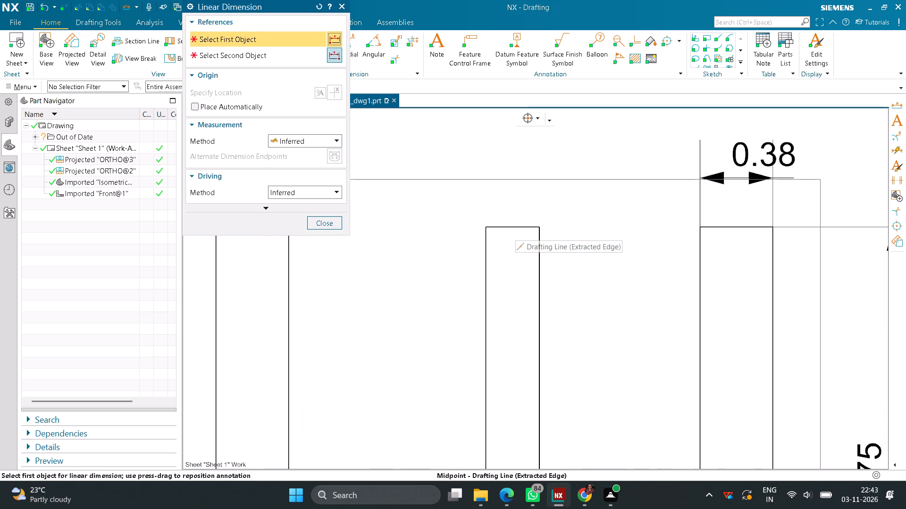
scroll(515, 228, "up", 2)
left_click(532, 228)
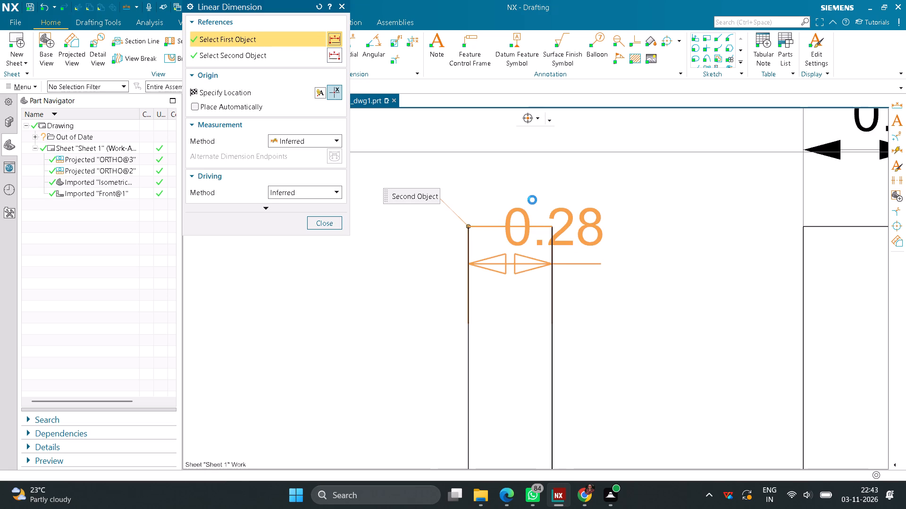
scroll(534, 166, "down", 5)
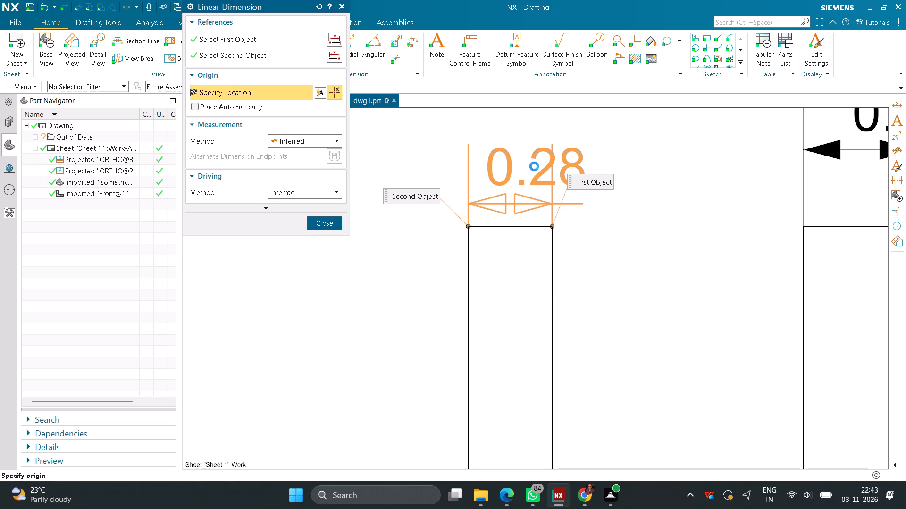
scroll(534, 166, "down", 6)
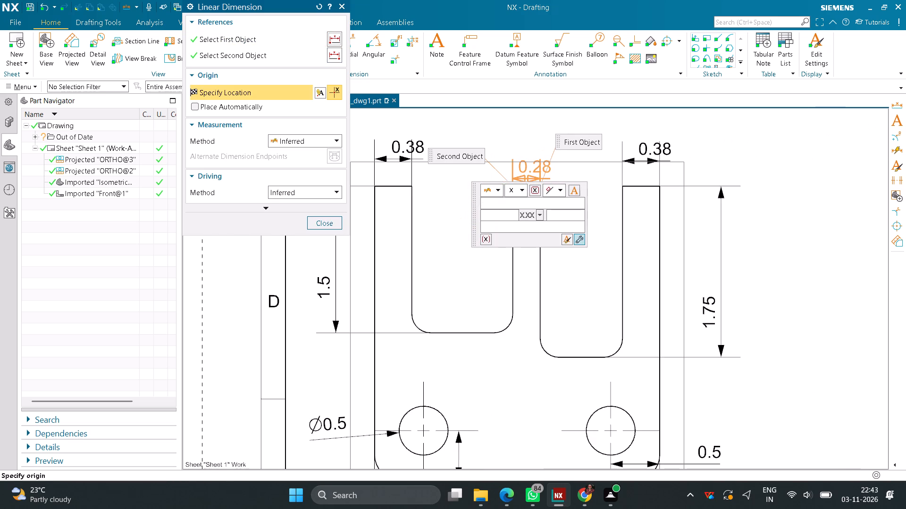
left_click(532, 154)
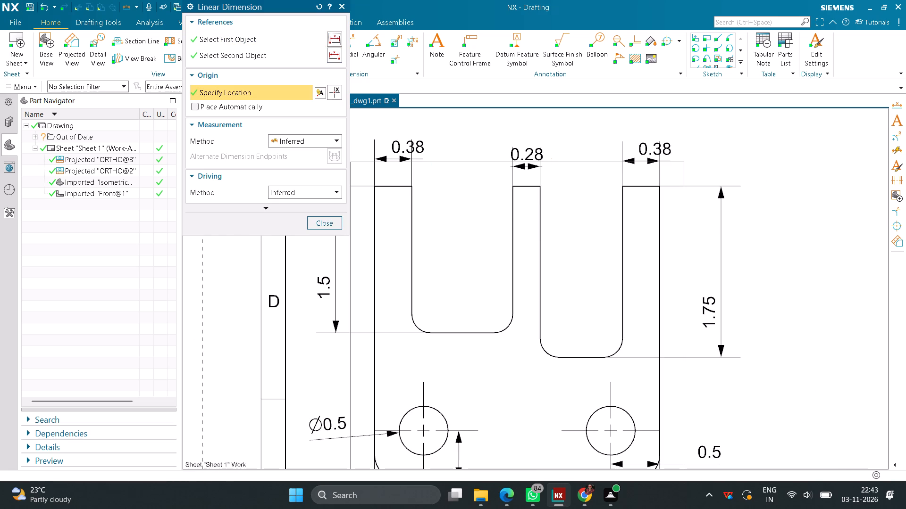
left_click(331, 223)
Add a radial dimension to the lower-left fillet of the front view's left slot, placed inside the slot.
left_click(355, 57)
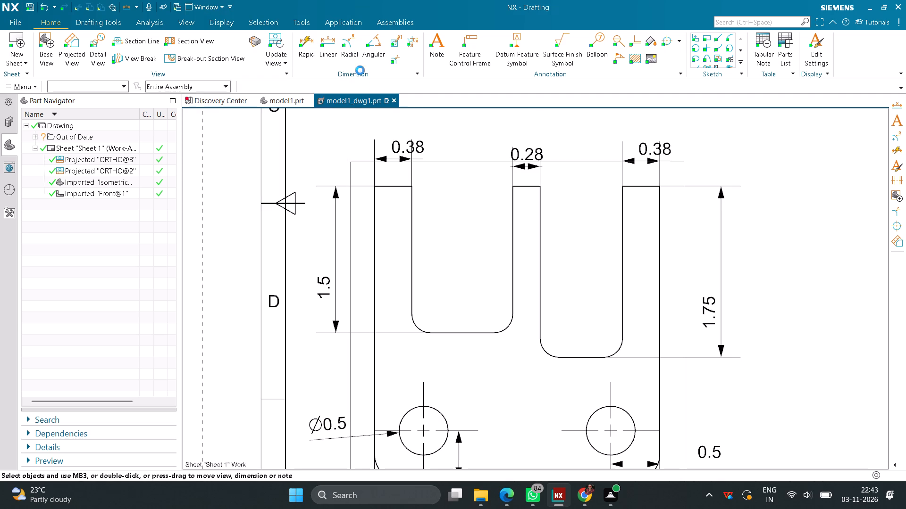
left_click(419, 325)
left_click(447, 281)
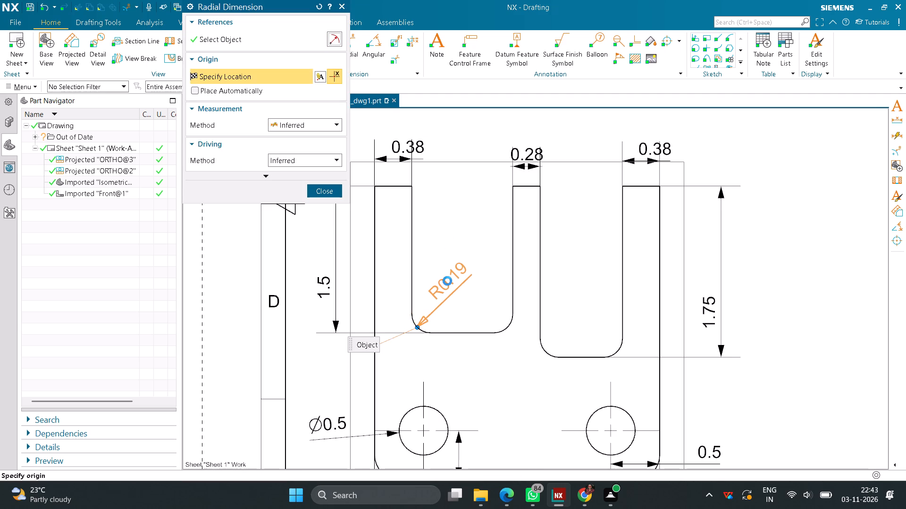
Add a radial dimension to the front view's lower-right outer corner, placed outside the part below and right of it.
scroll(487, 287, "down", 2)
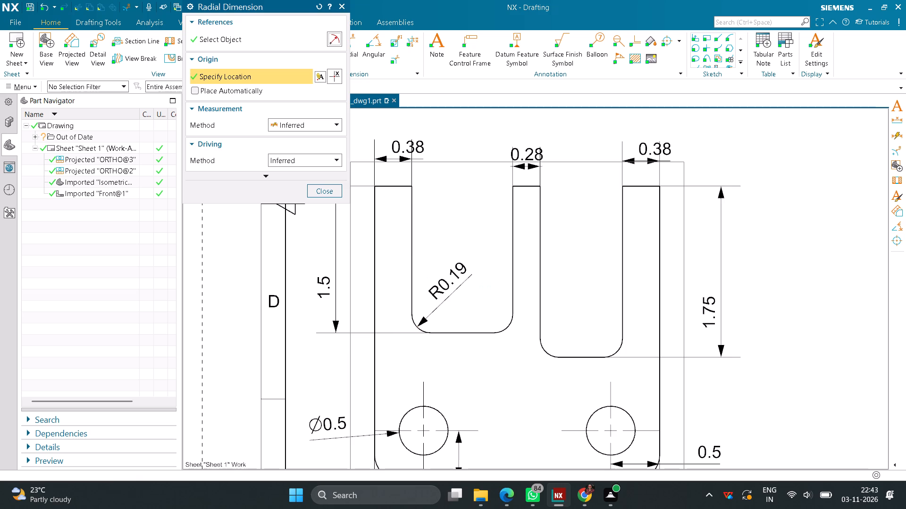
scroll(487, 287, "down", 6)
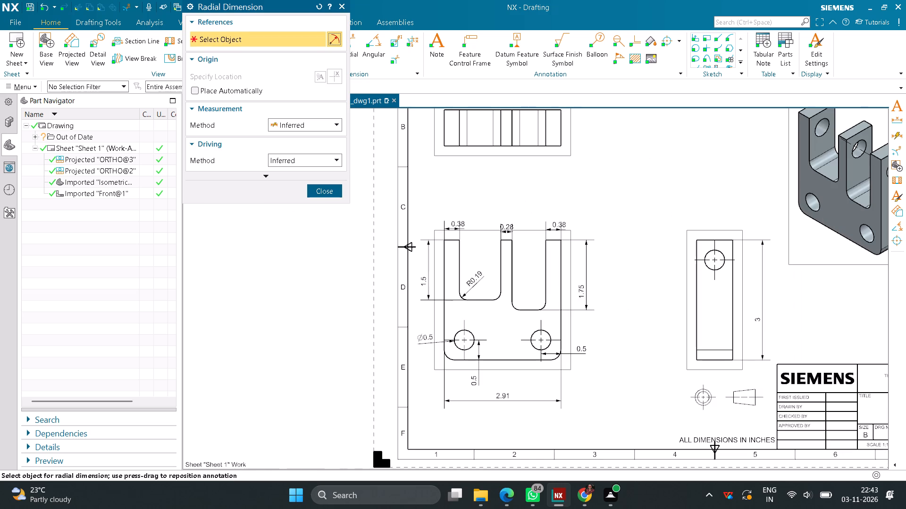
scroll(594, 388, "up", 4)
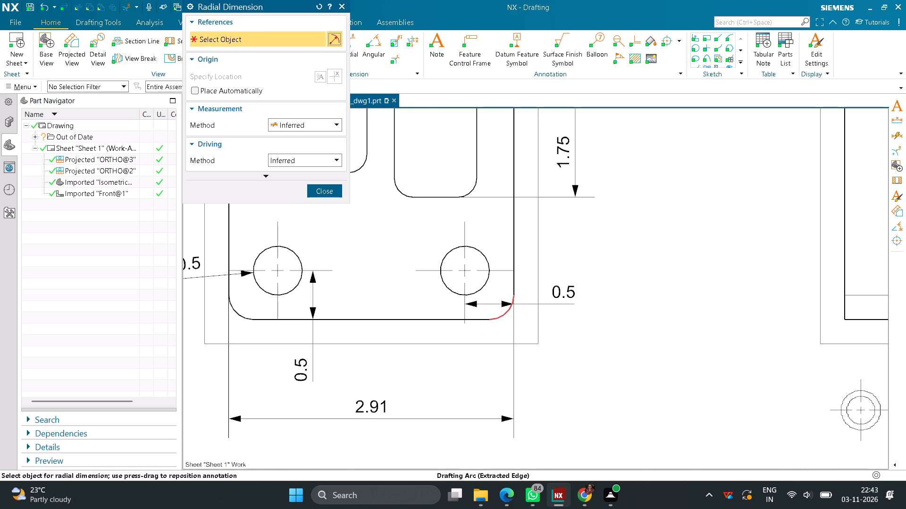
left_click(506, 314)
left_click(570, 368)
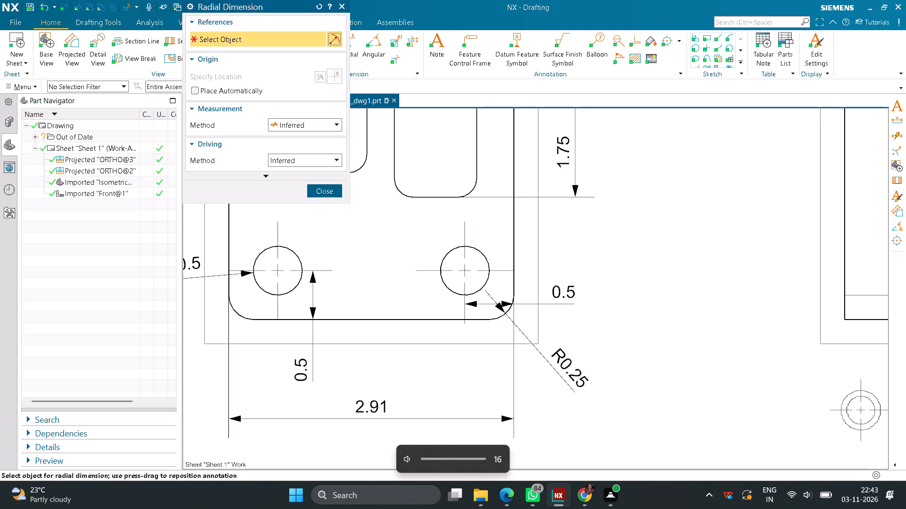
left_click(331, 194)
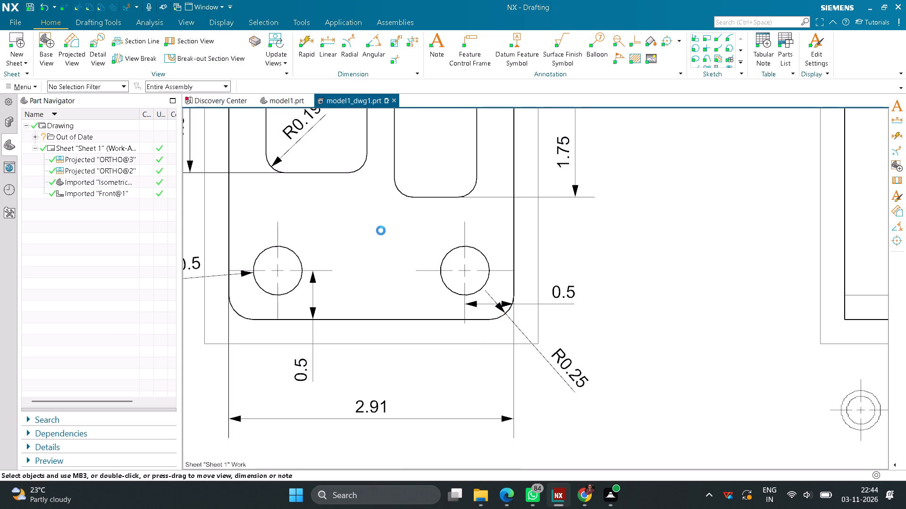
Add view-label notes reading FRONT below the front view's width dimension and TOP below the top view.
scroll(654, 296, "down", 4)
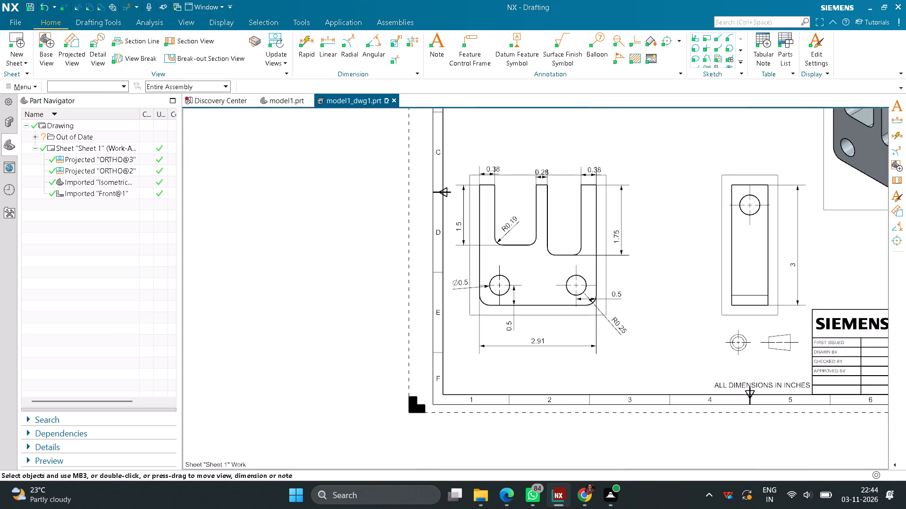
scroll(653, 296, "down", 2)
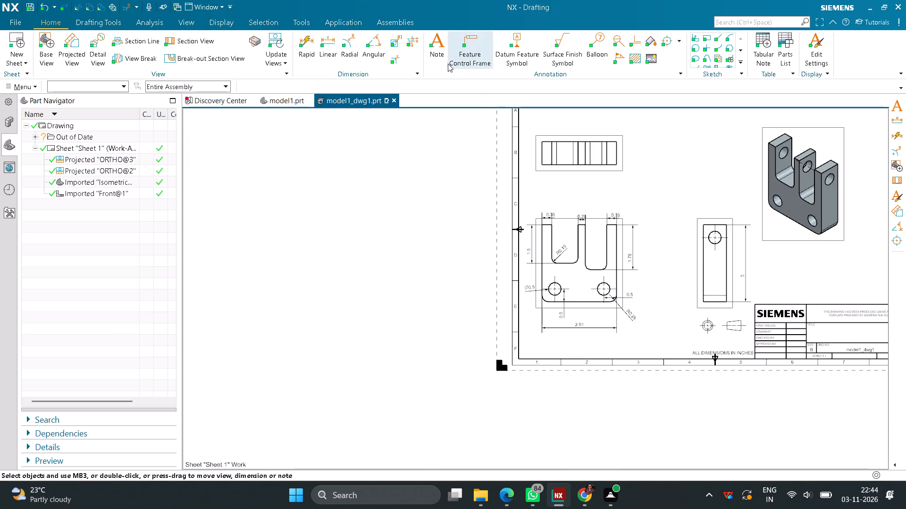
left_click(443, 59)
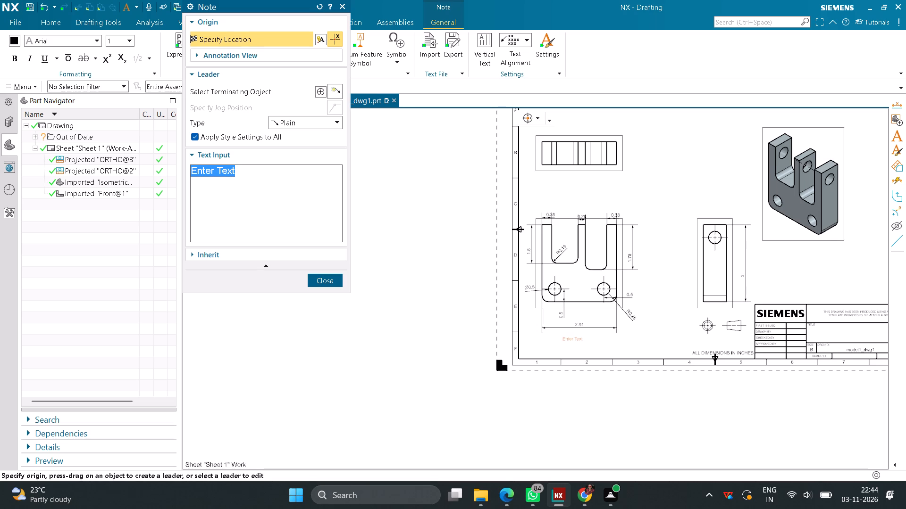
type("FRONT")
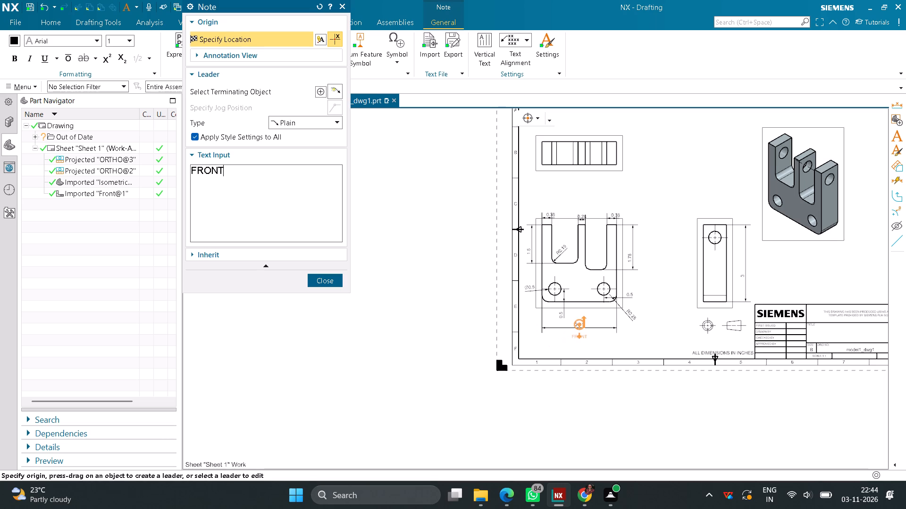
left_click(575, 337)
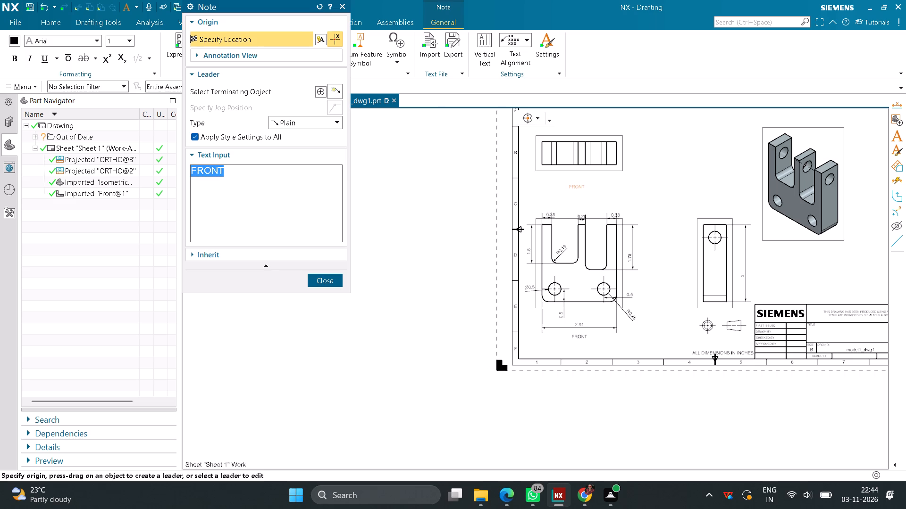
type("TOP")
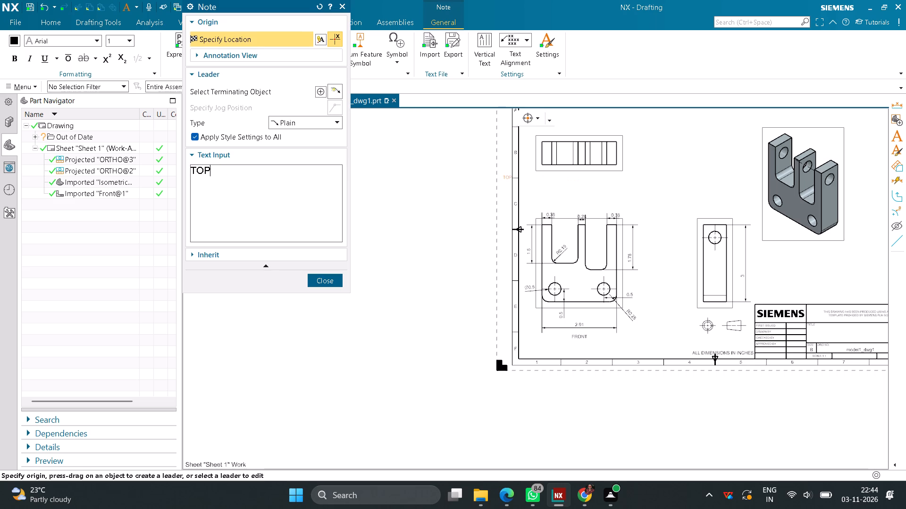
left_click(574, 181)
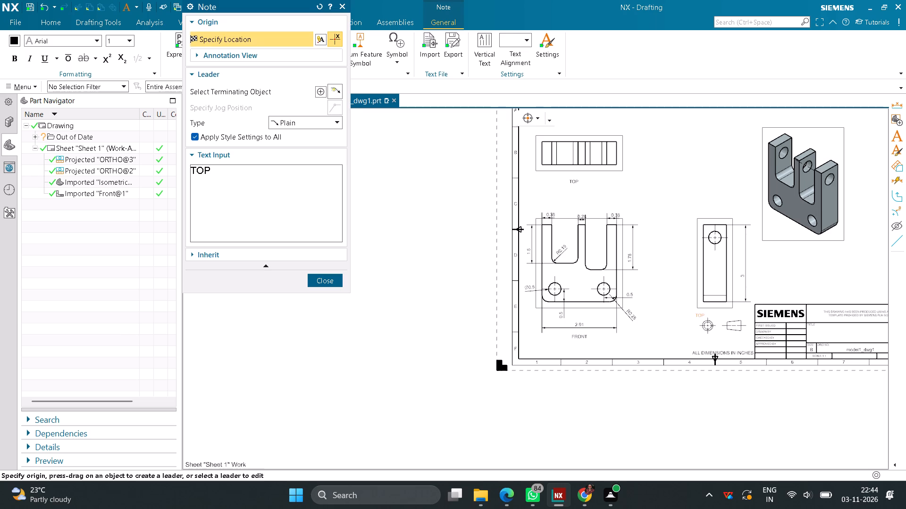
Add view-label notes reading RIGHT below the right-side view and ISOMETRIC below the shaded isometric view.
type("RIGHT")
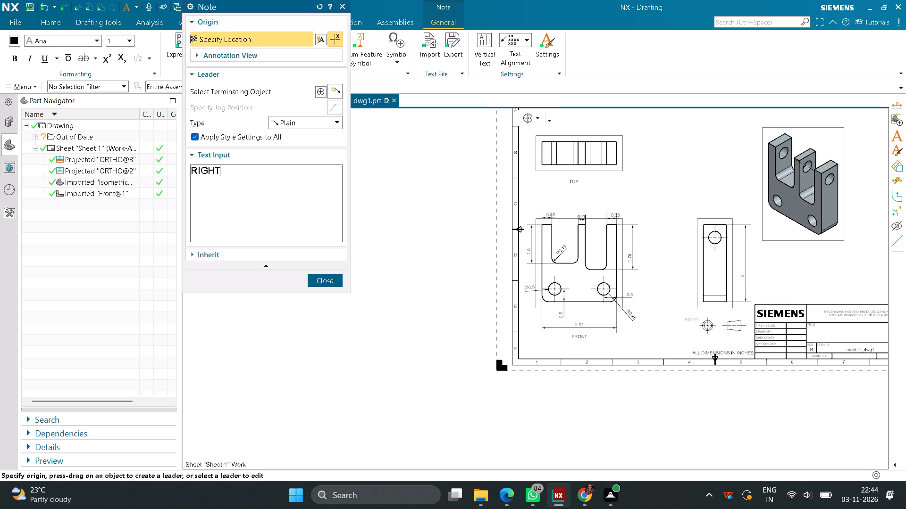
scroll(691, 320, "up", 5)
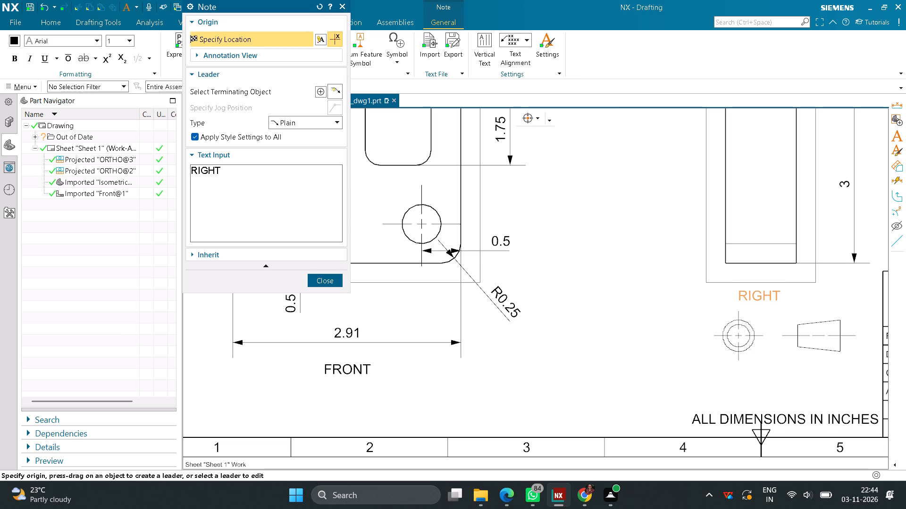
left_click(768, 314)
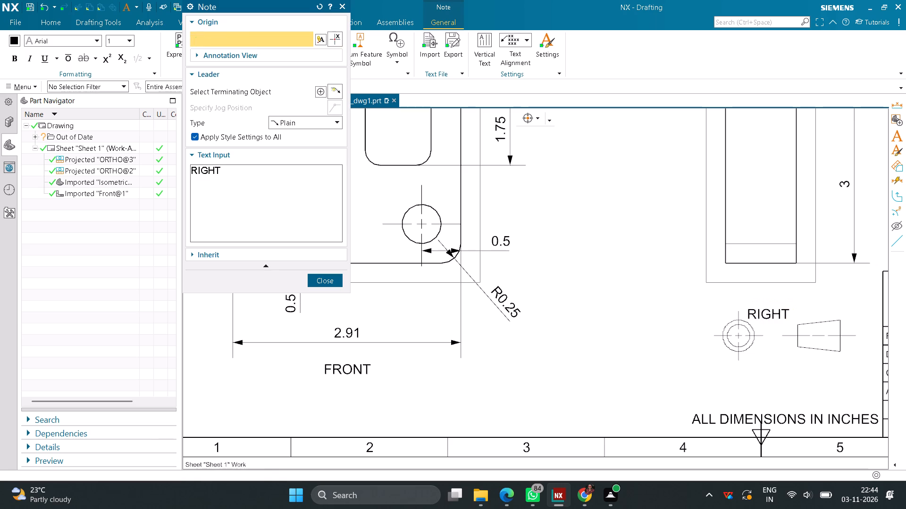
scroll(704, 297, "down", 9)
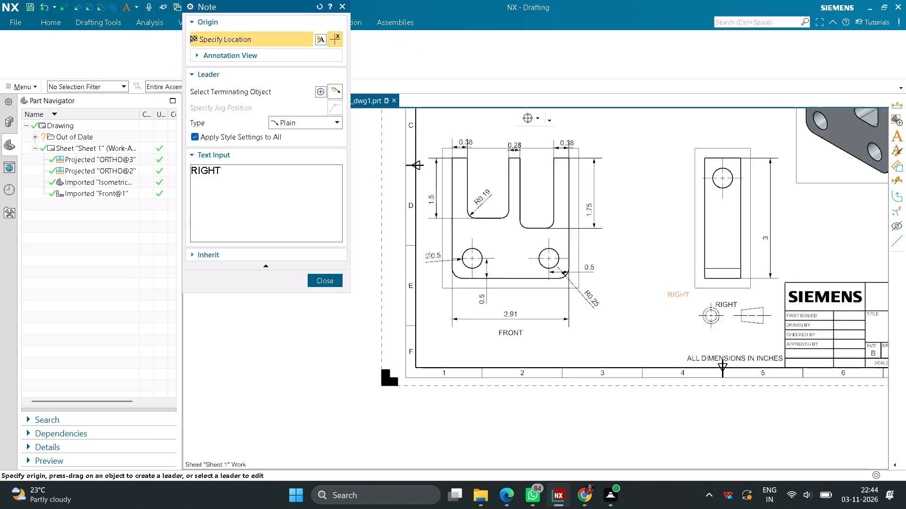
scroll(674, 295, "down", 2)
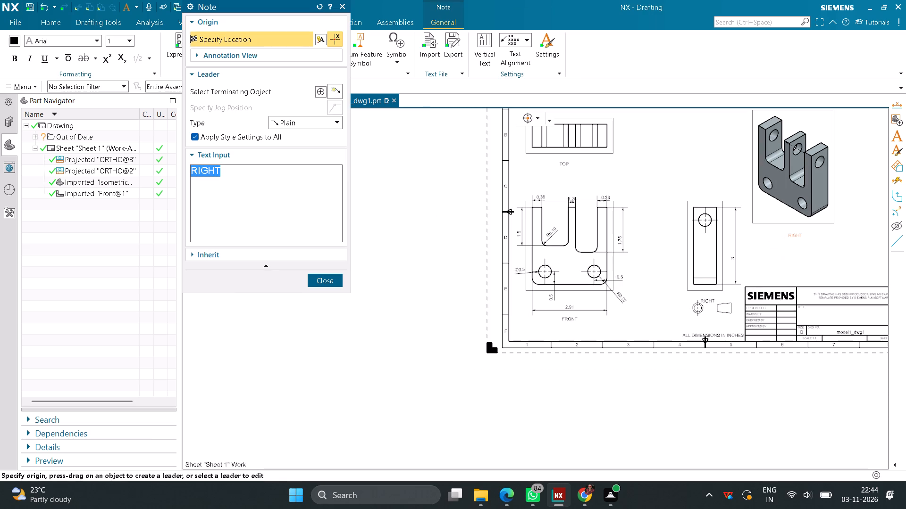
type("ISOMETRIC")
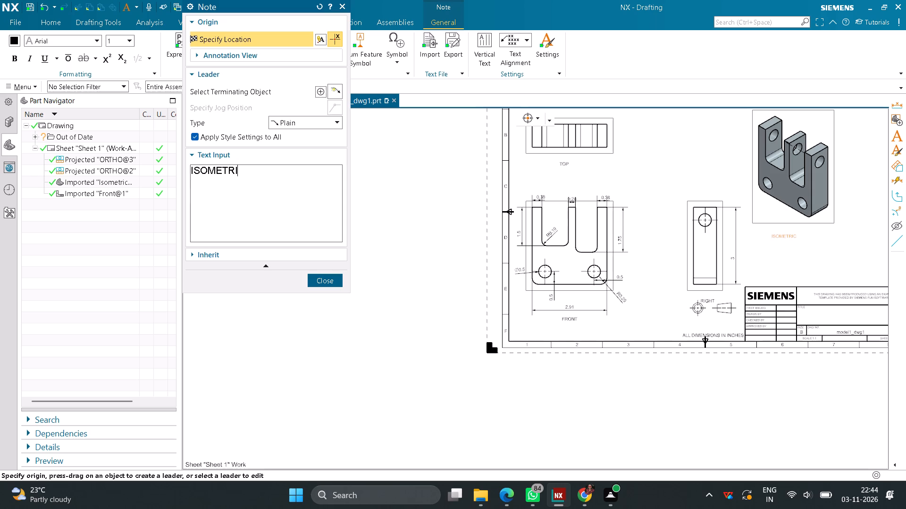
scroll(790, 231, "up", 4)
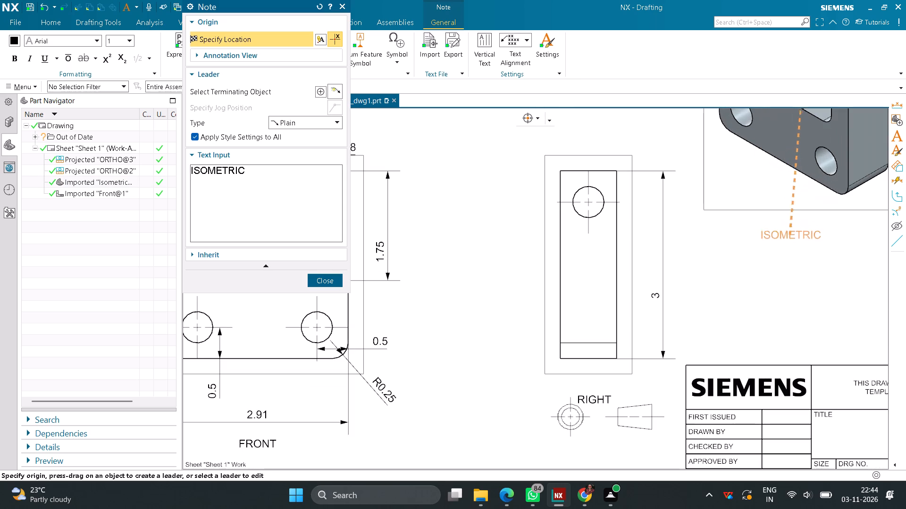
left_click(805, 234)
Add a title note reading PART MODEL at the top centre of the drawing sheet, above the views.
scroll(716, 248, "down", 5)
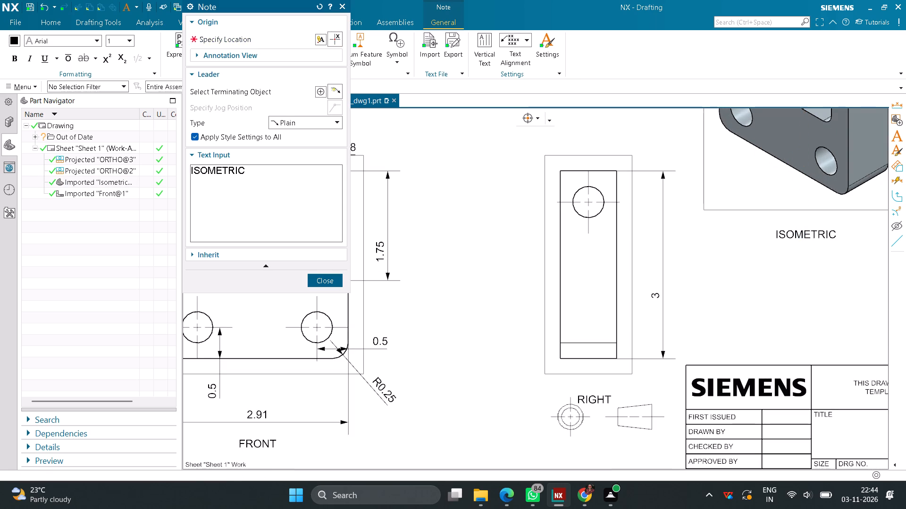
scroll(715, 248, "down", 11)
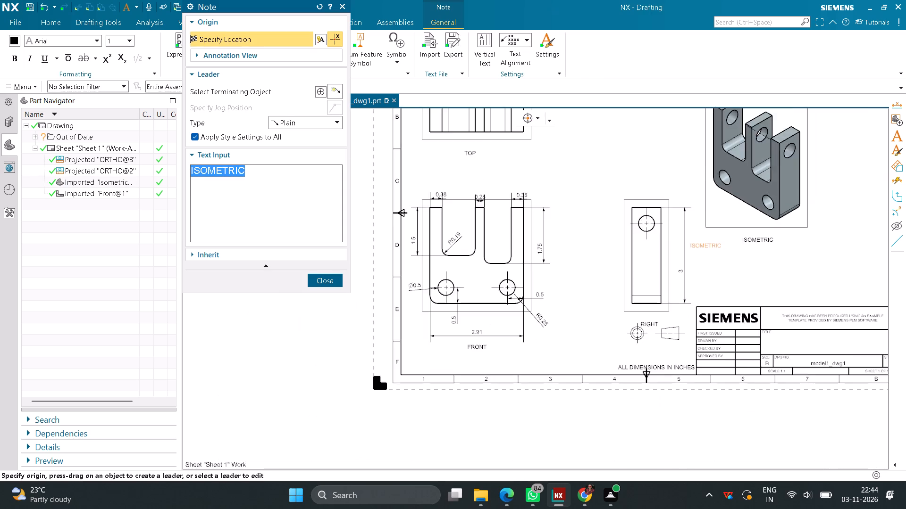
scroll(704, 245, "down", 2)
scroll(650, 166, "up", 5)
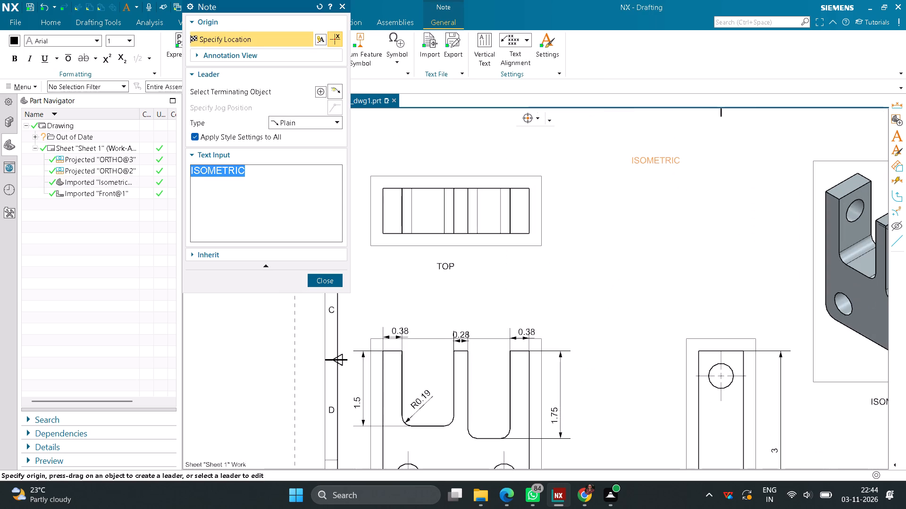
type("PART MODEL")
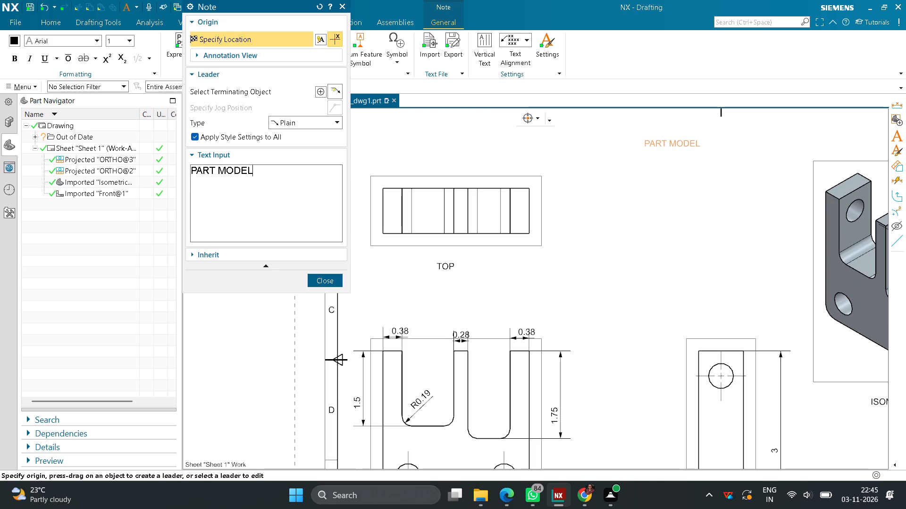
left_click(672, 140)
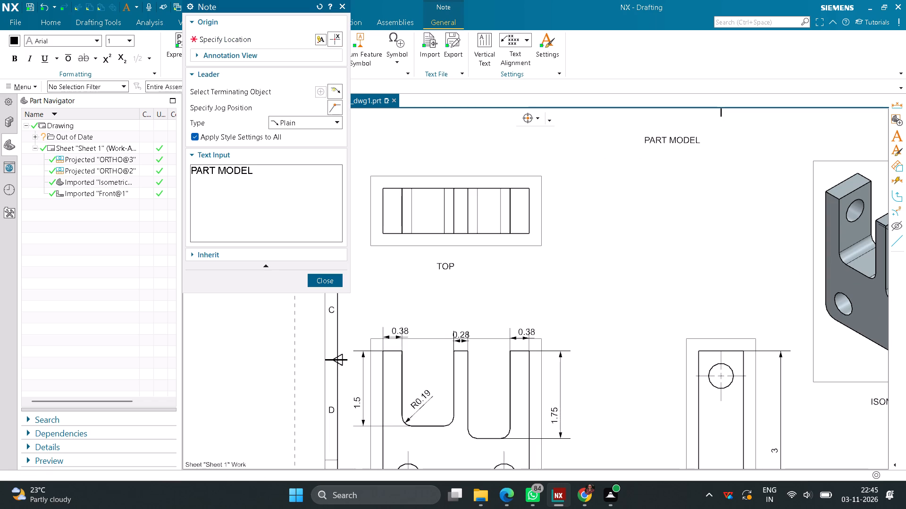
left_click(327, 282)
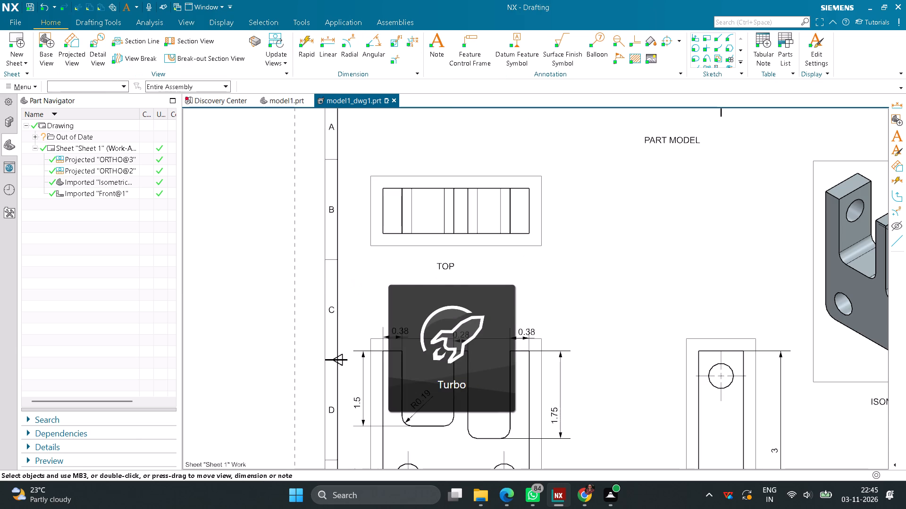
Format the PART MODEL title note in Bold Italic lettering with a text height of 0.4.
scroll(576, 250, "down", 3)
scroll(624, 229, "up", 2)
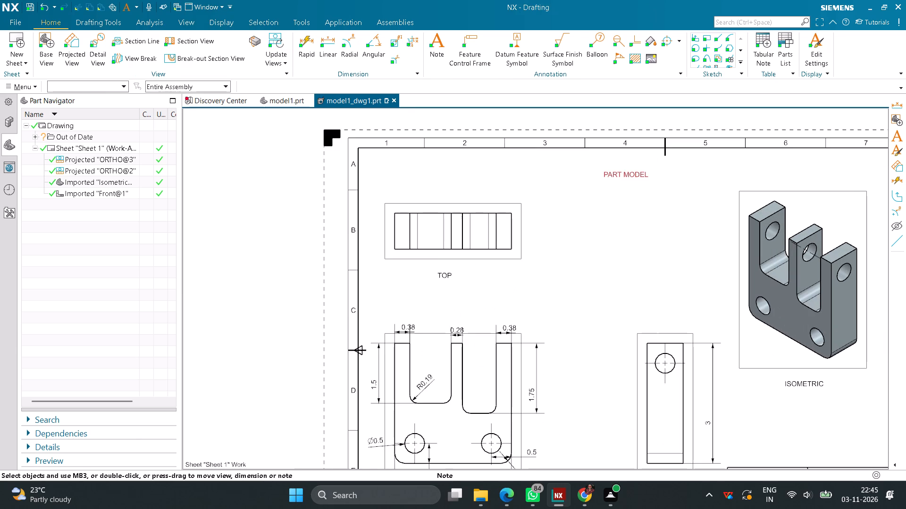
right_click(621, 176)
left_click(655, 198)
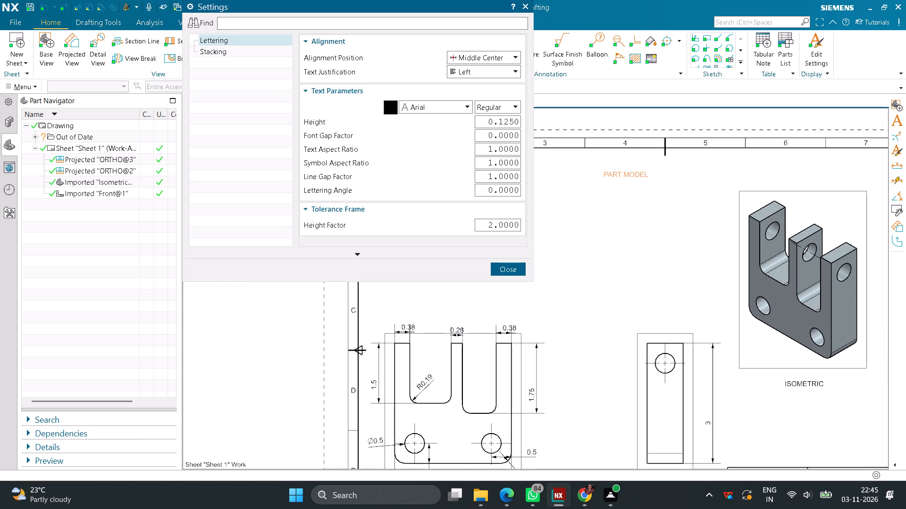
left_click(511, 106)
left_click(492, 150)
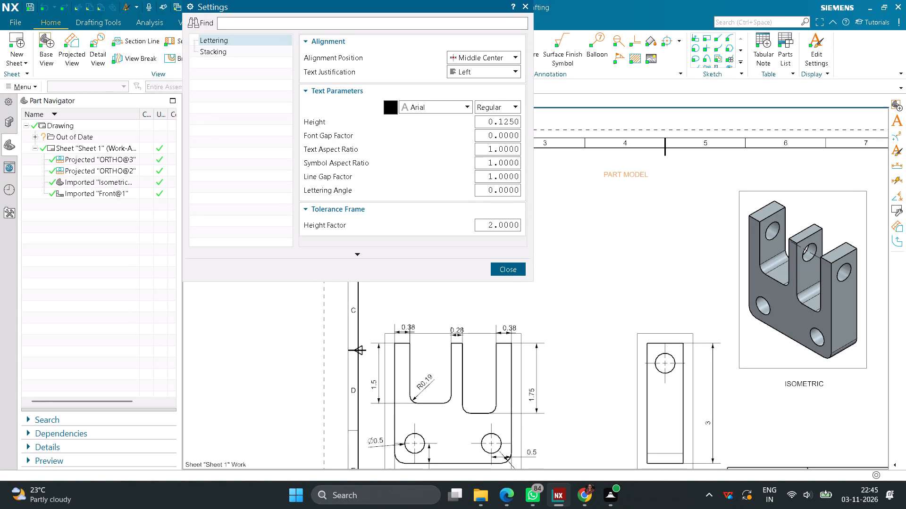
left_click_drag(483, 121, 527, 123)
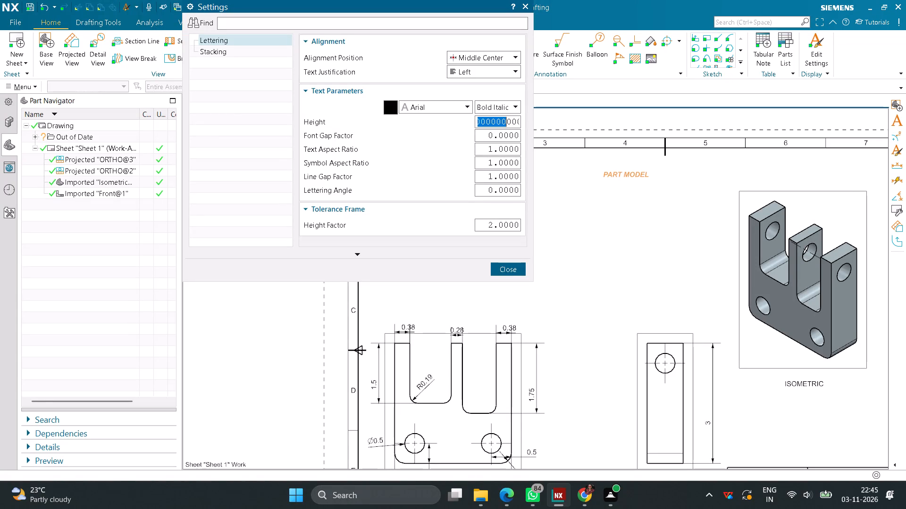
left_click_drag(527, 123, 533, 122)
type("0.5")
key("Return")
type("0.4")
key("Return")
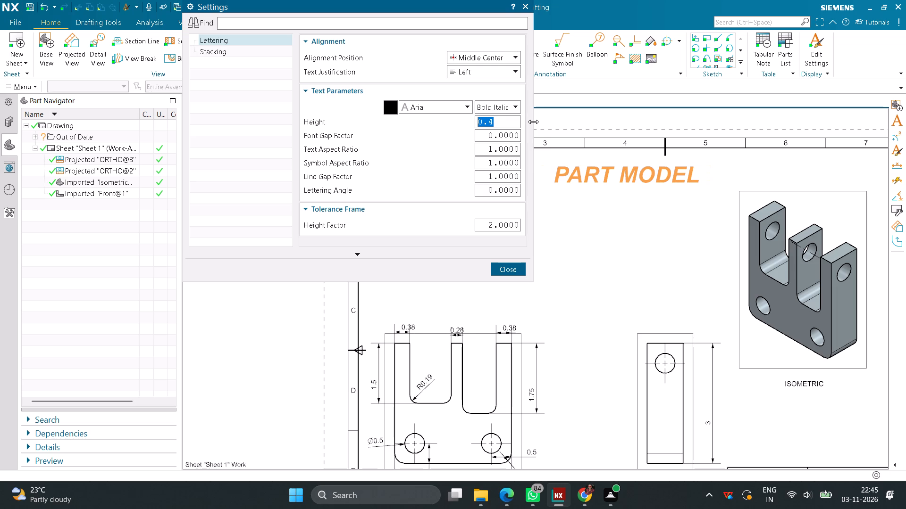
left_click(515, 269)
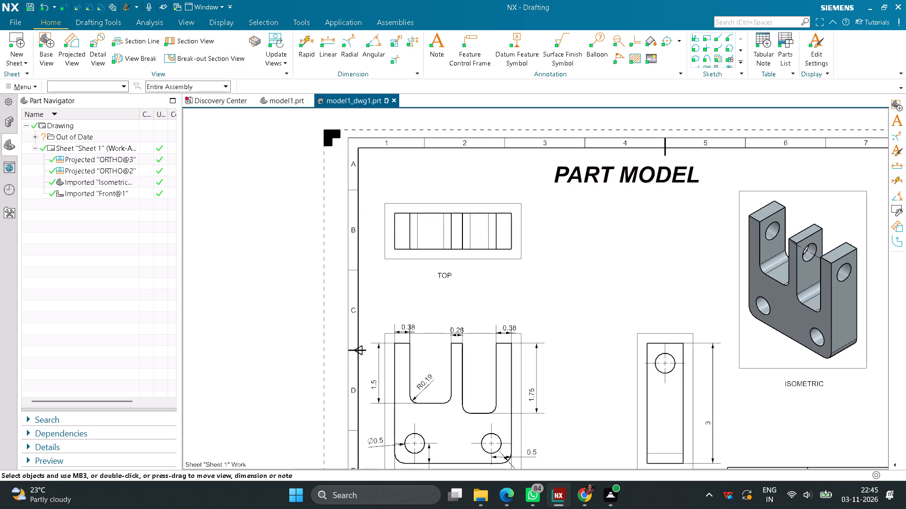
Format the TOP, FRONT, RIGHT and ISOMETRIC label notes together in Bold lettering with a text height of 0.3.
left_click(438, 276)
scroll(519, 304, "down", 3)
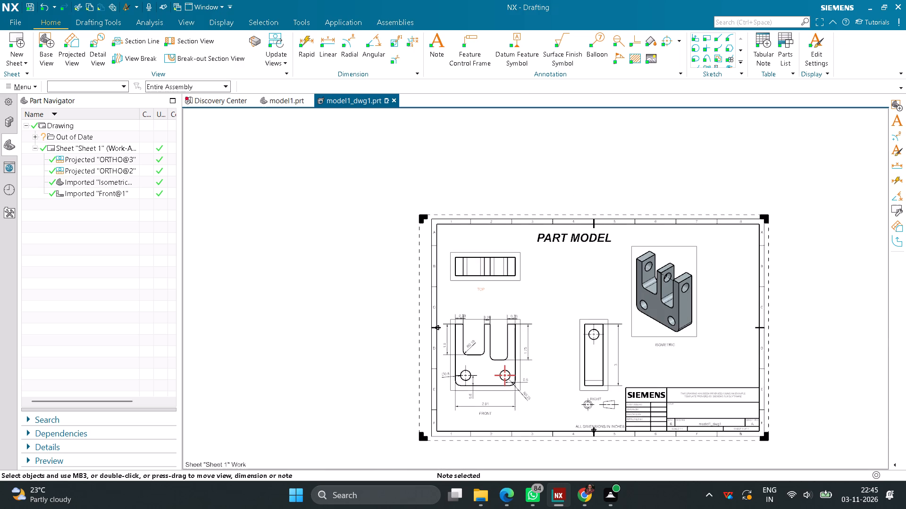
left_click(492, 416)
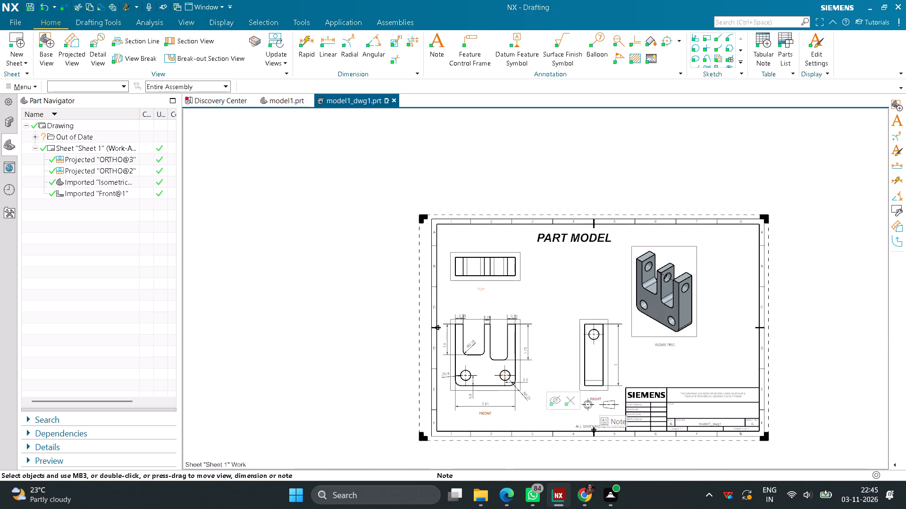
left_click(599, 398)
left_click(667, 345)
right_click(667, 345)
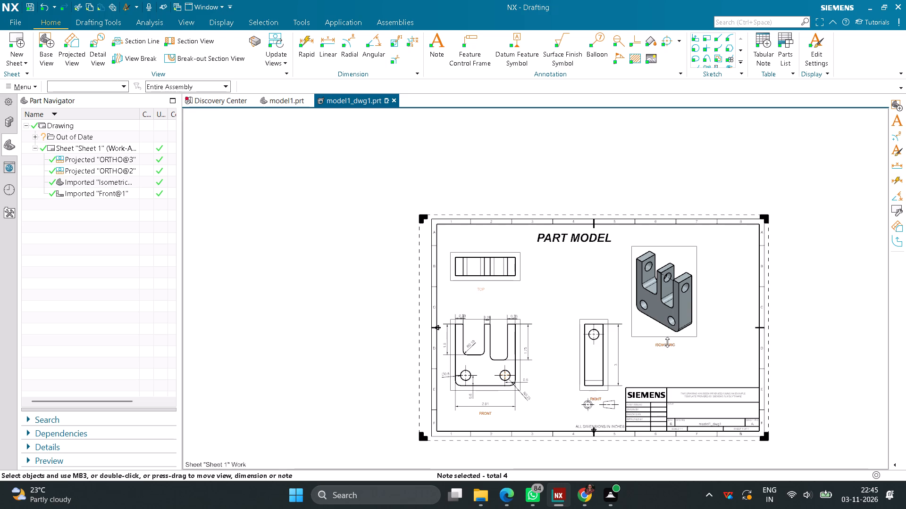
left_click(688, 354)
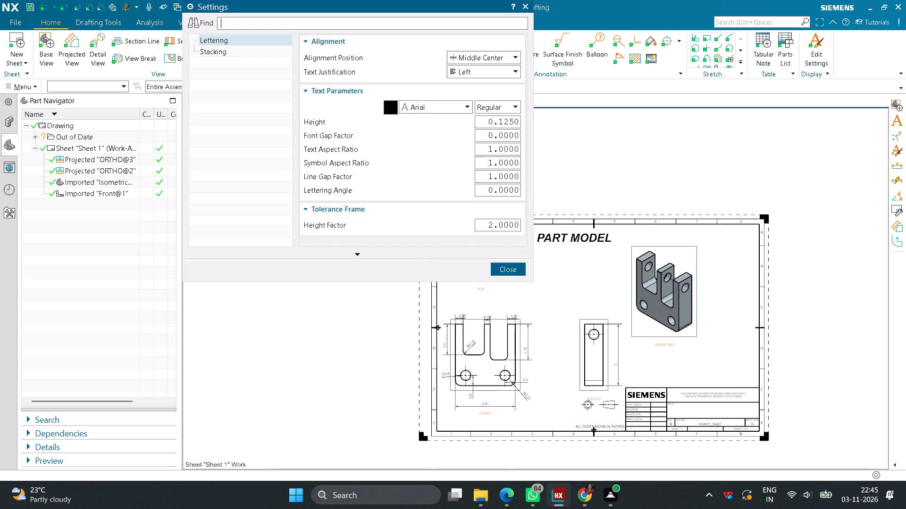
left_click(510, 107)
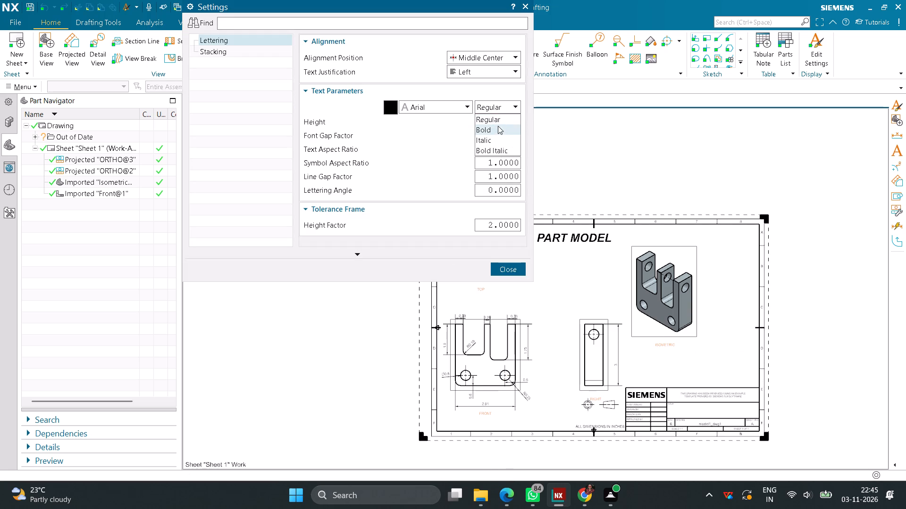
left_click(496, 128)
left_click_drag(485, 125, 521, 127)
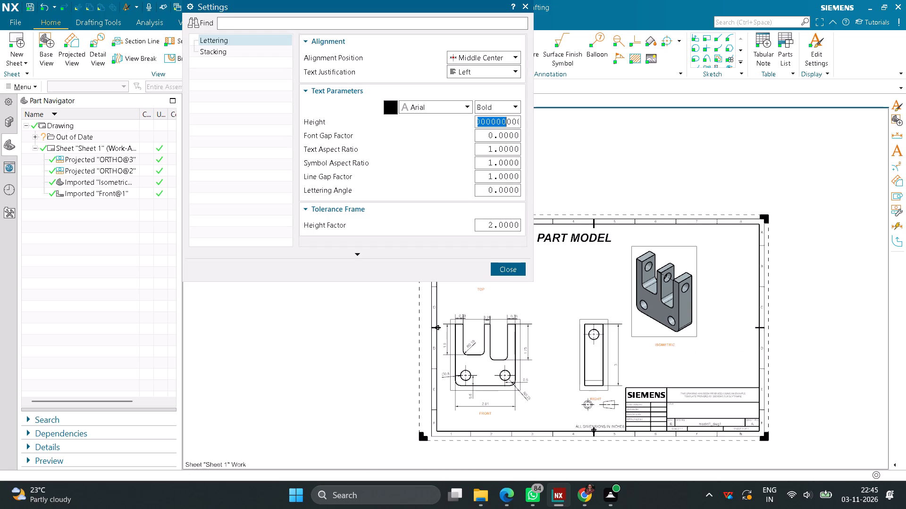
left_click_drag(521, 127, 528, 129)
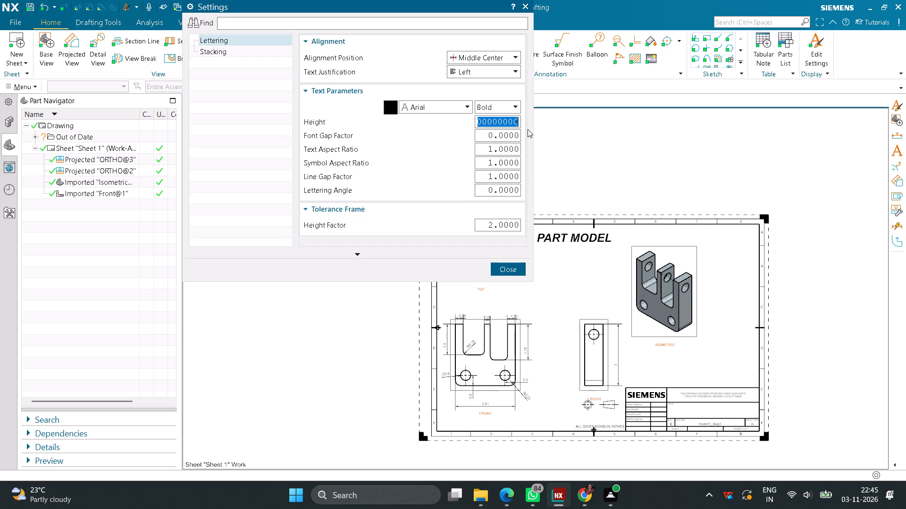
type("0.75")
key("Return")
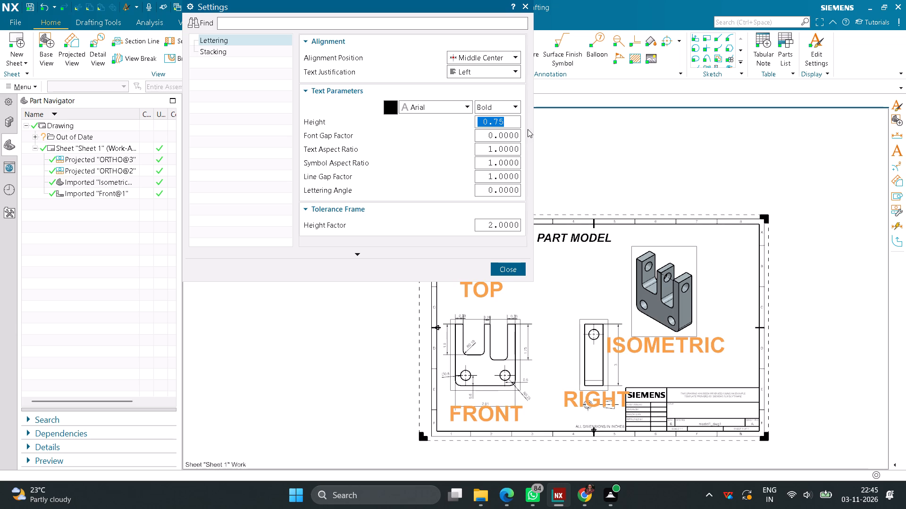
type("0.")
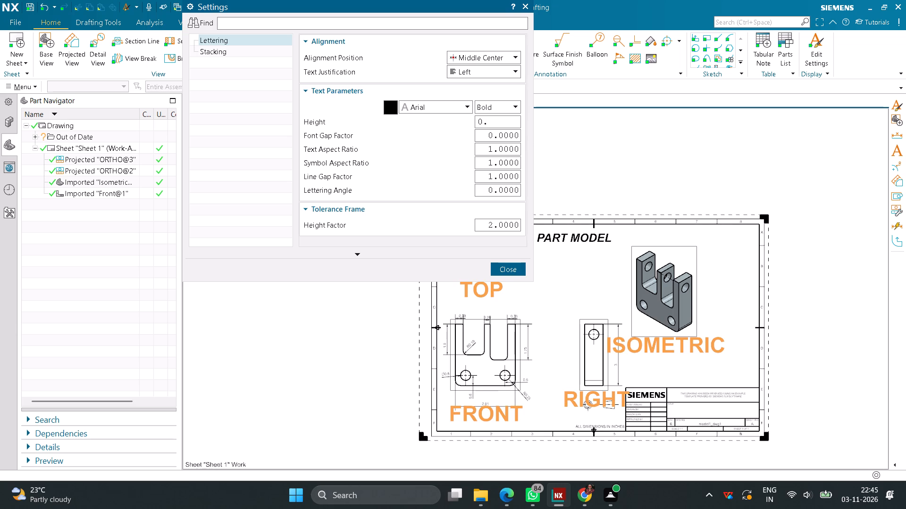
key("2")
key("Return")
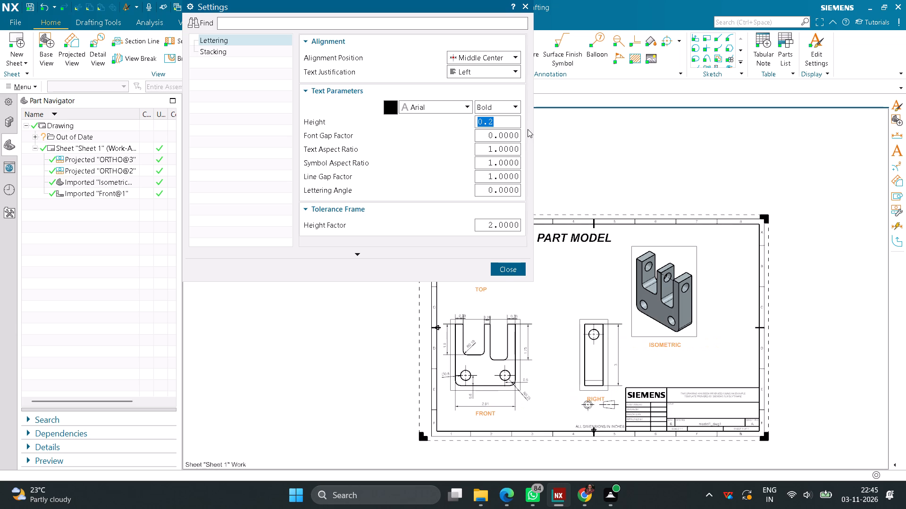
type("0.3")
key("Return")
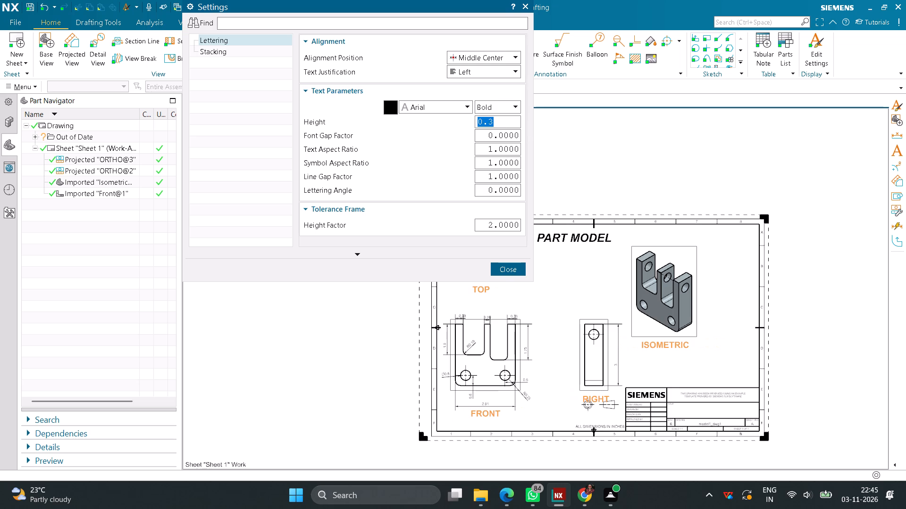
left_click(520, 268)
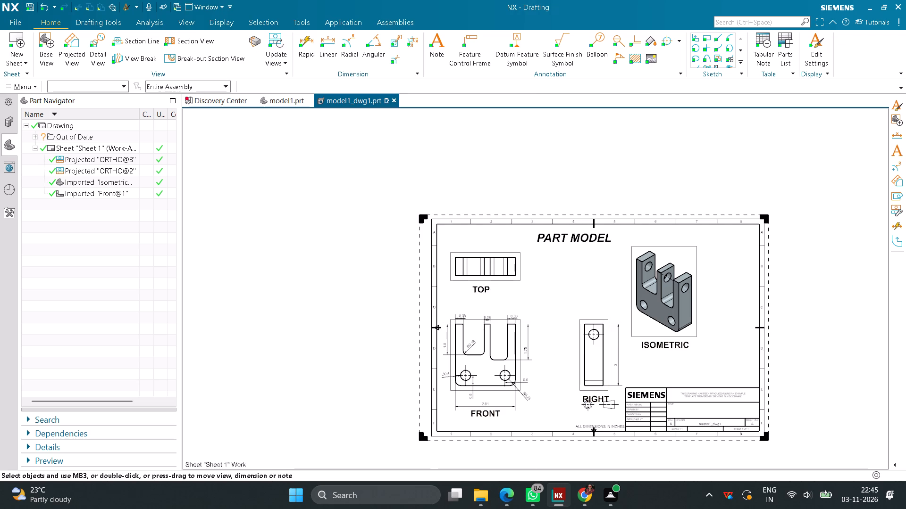
Shift the right-side view slightly up the sheet and move its RIGHT label up beneath it, clear of the projection symbol.
left_click_drag(582, 318, 582, 311)
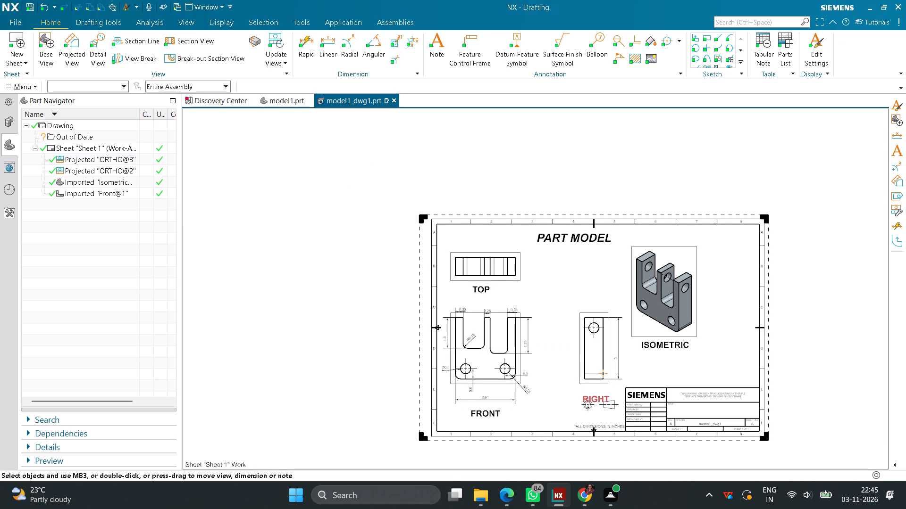
scroll(600, 402, "up", 4)
left_click_drag(596, 400, 585, 378)
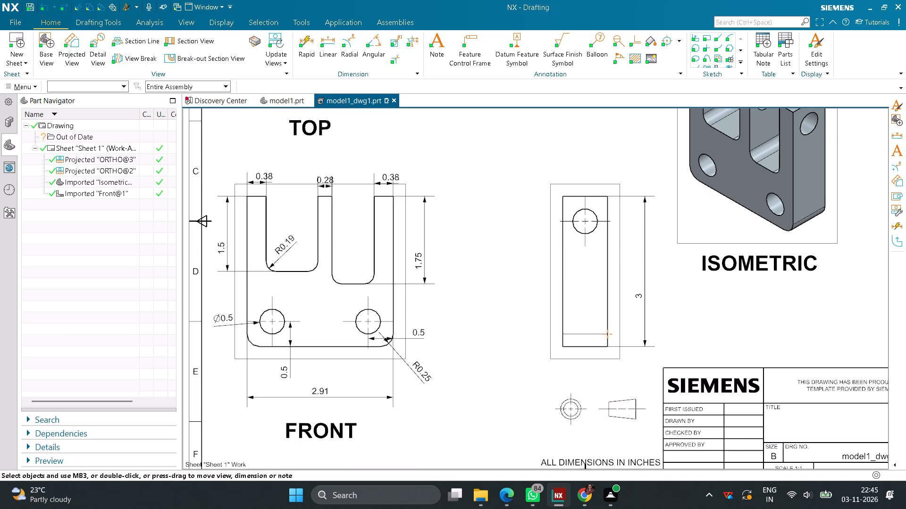
scroll(668, 339, "down", 3)
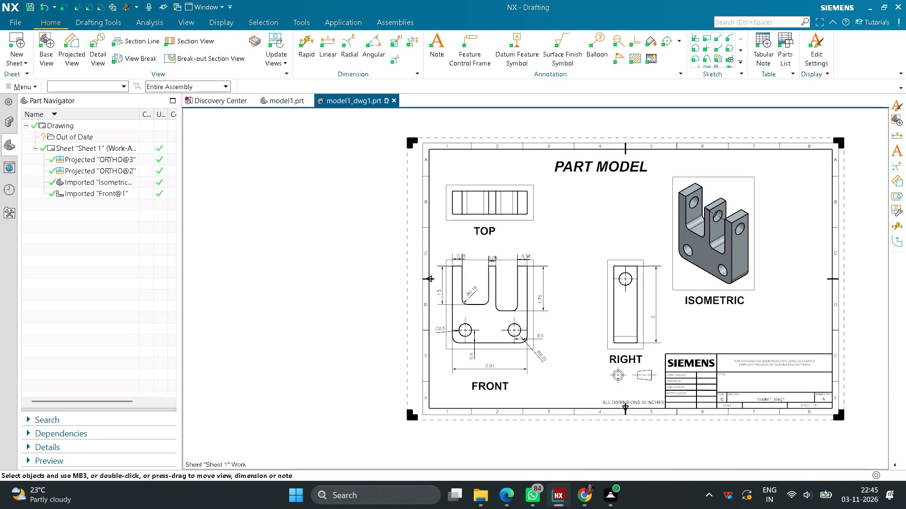
Turn off the display of view borders in the Drafting Preferences for the drawing views.
left_click(31, 86)
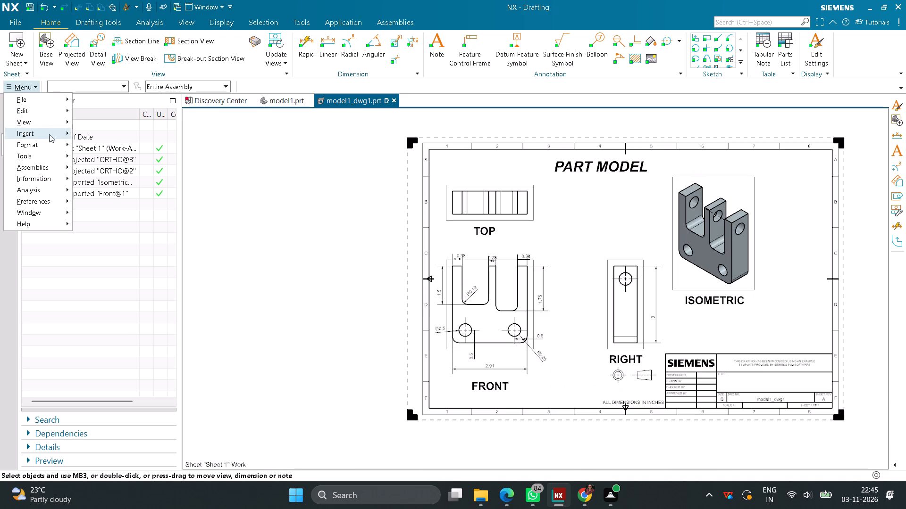
left_click(52, 201)
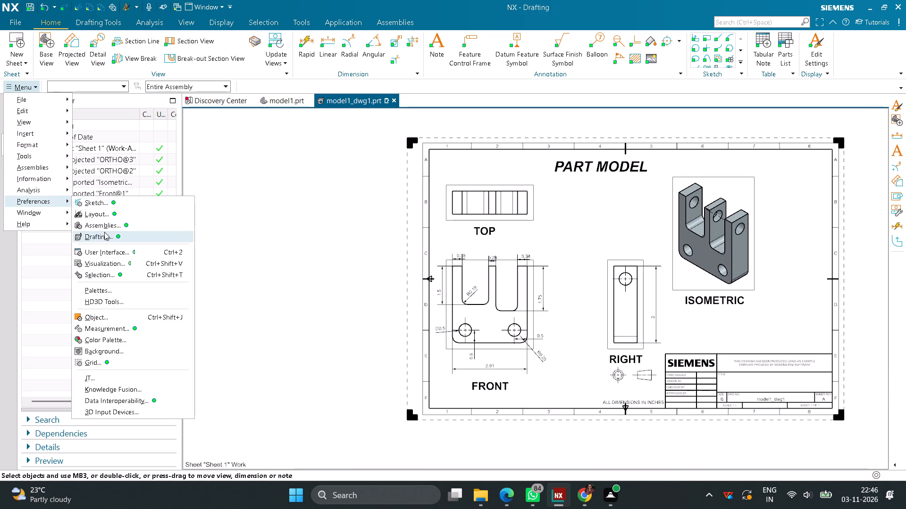
left_click(106, 240)
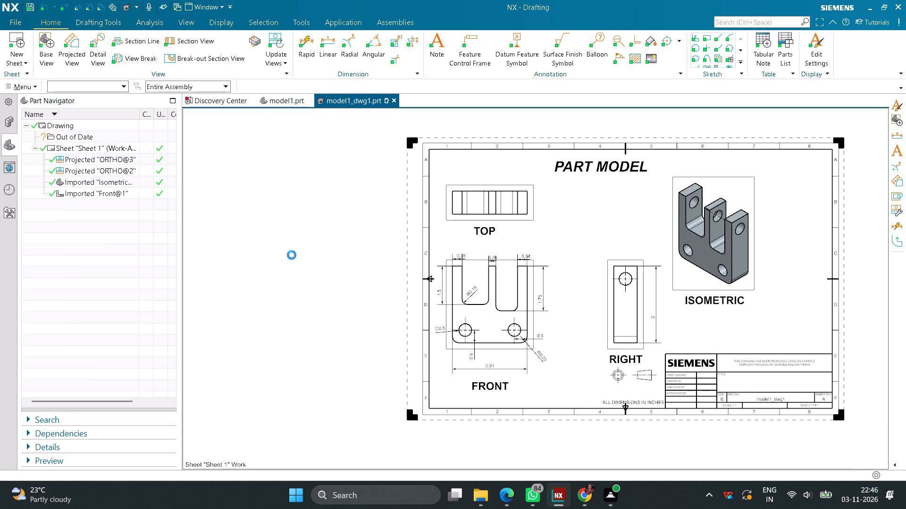
left_click(317, 60)
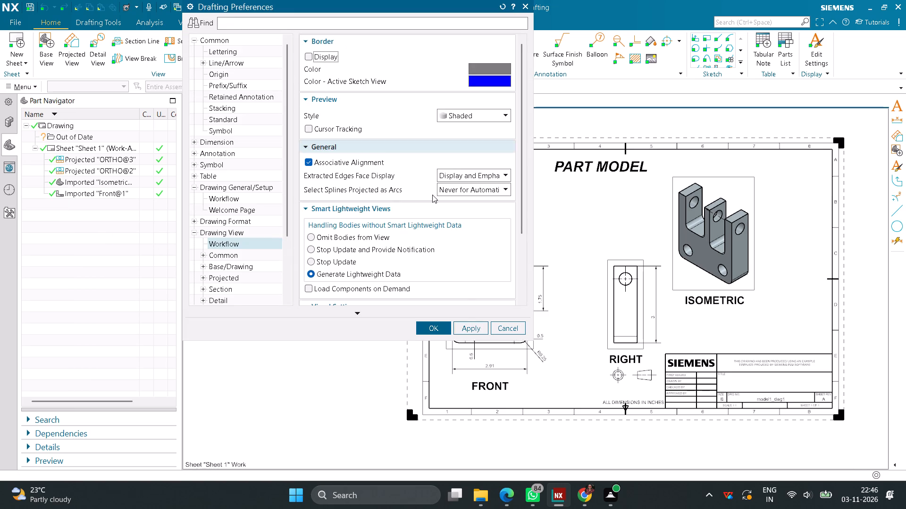
left_click(467, 326)
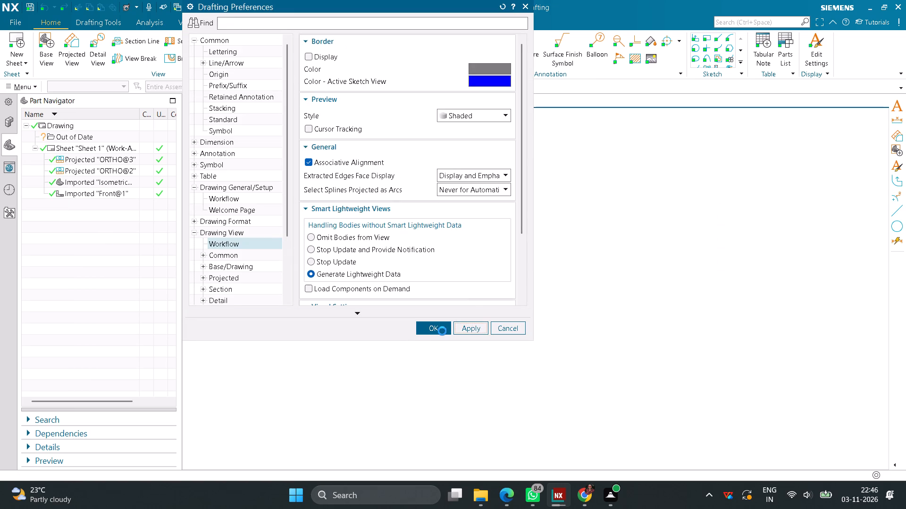
left_click(442, 331)
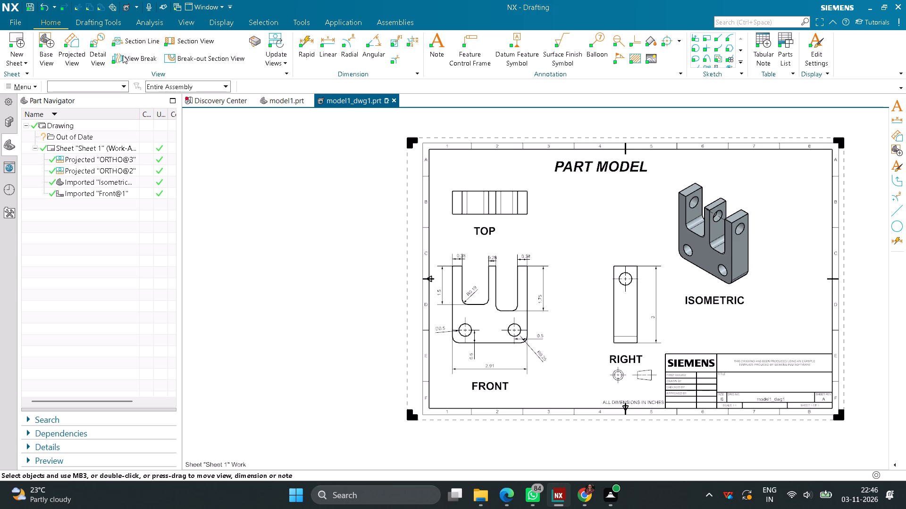
Save the drawing as model1_dwg1.prt in the internship folder.
left_click(19, 19)
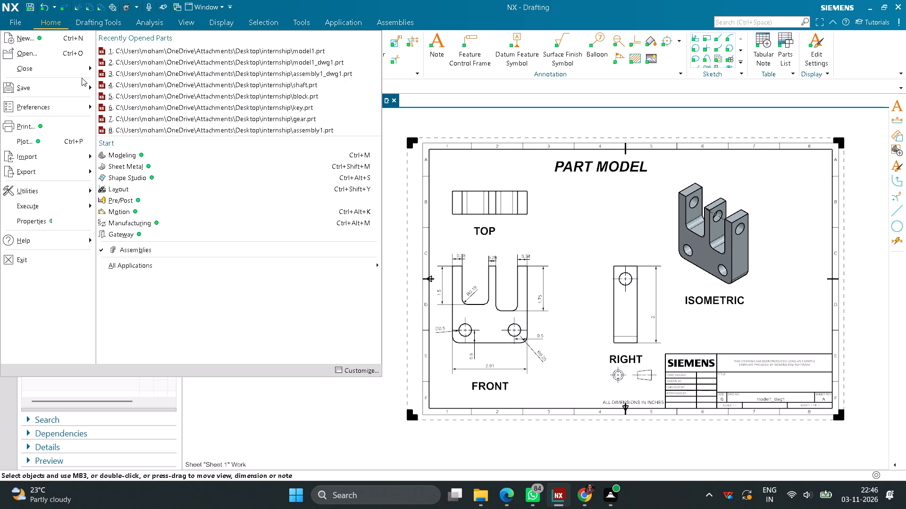
left_click(73, 87)
left_click(150, 42)
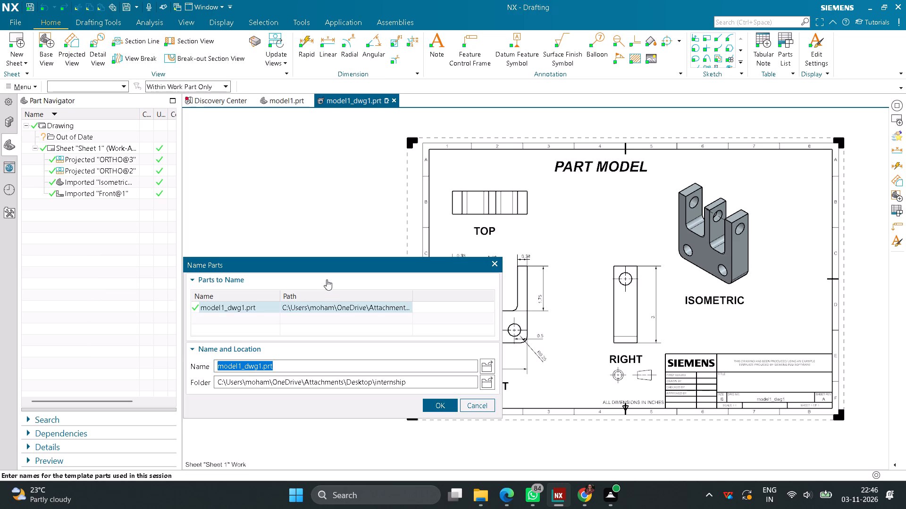
left_click(430, 402)
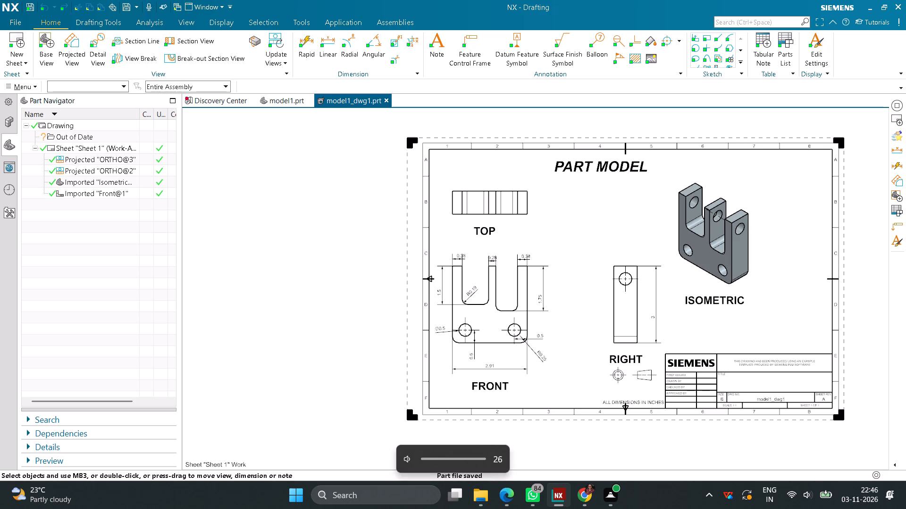
Close the drawing model1_dwg1.prt and its model part model1.prt.
left_click(388, 101)
left_click(453, 260)
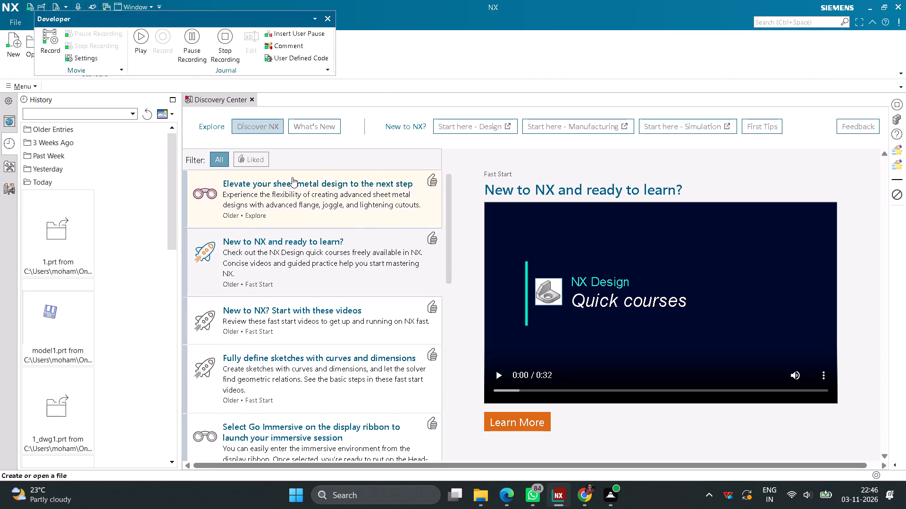
Stop the journal recording.
left_click(226, 40)
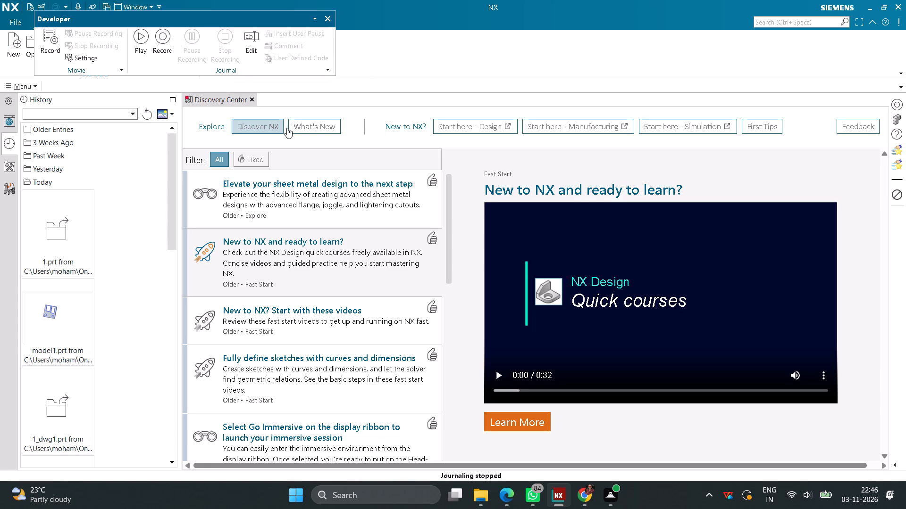